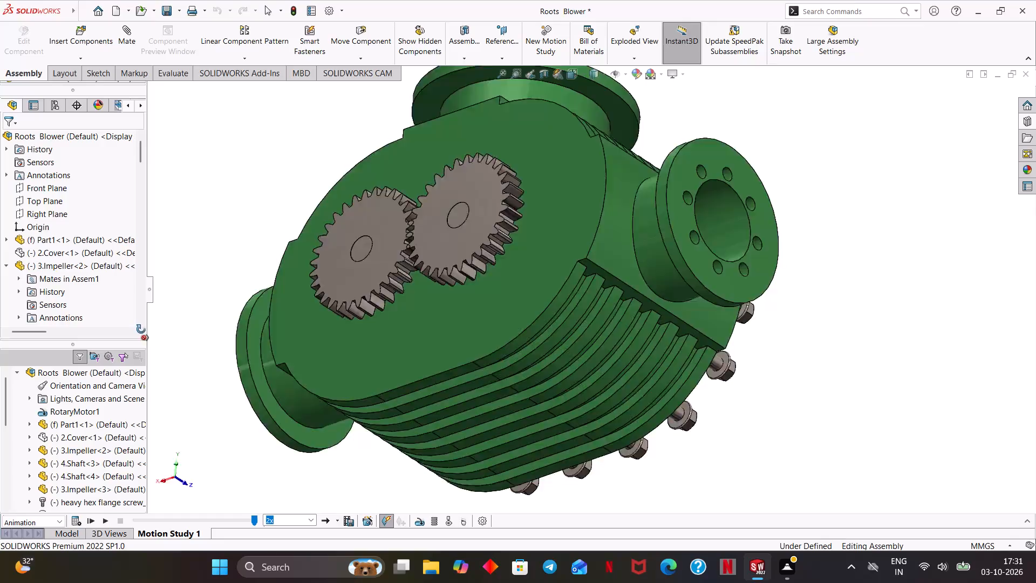
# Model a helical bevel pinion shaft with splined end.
# Examine the Roots Blower assembly from several sides, including the housing fins, impellers, shafts and flange bolts.
pyautogui.scroll(-2, 761, 304)
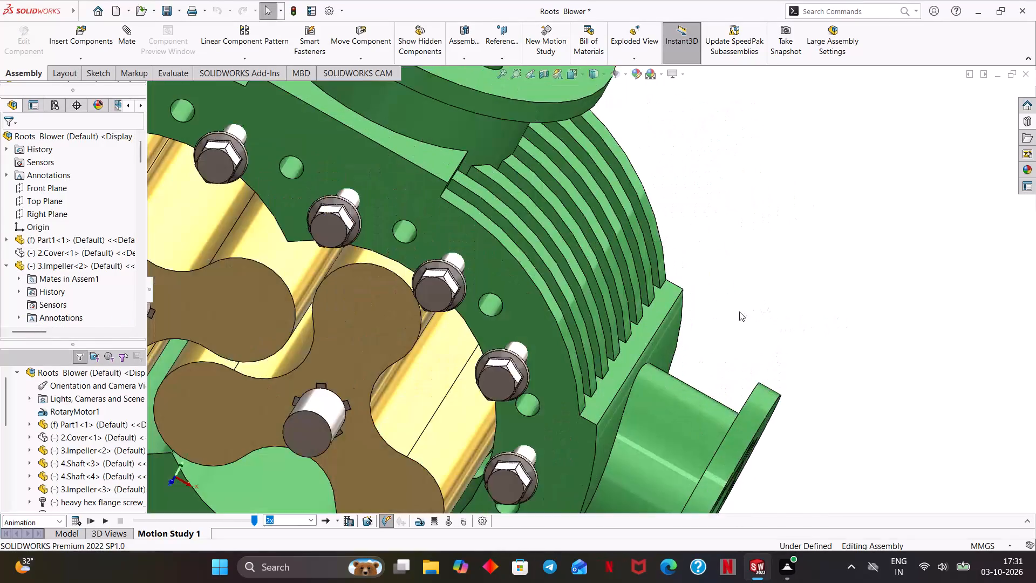
pyautogui.scroll(-3, 739, 311)
pyautogui.moveTo(554, 320); pyautogui.dragTo(669, 302, button='middle')
pyautogui.keyDown('shift'); pyautogui.moveTo(614, 317); pyautogui.dragTo(614, 315, button='middle'); pyautogui.keyUp('shift')
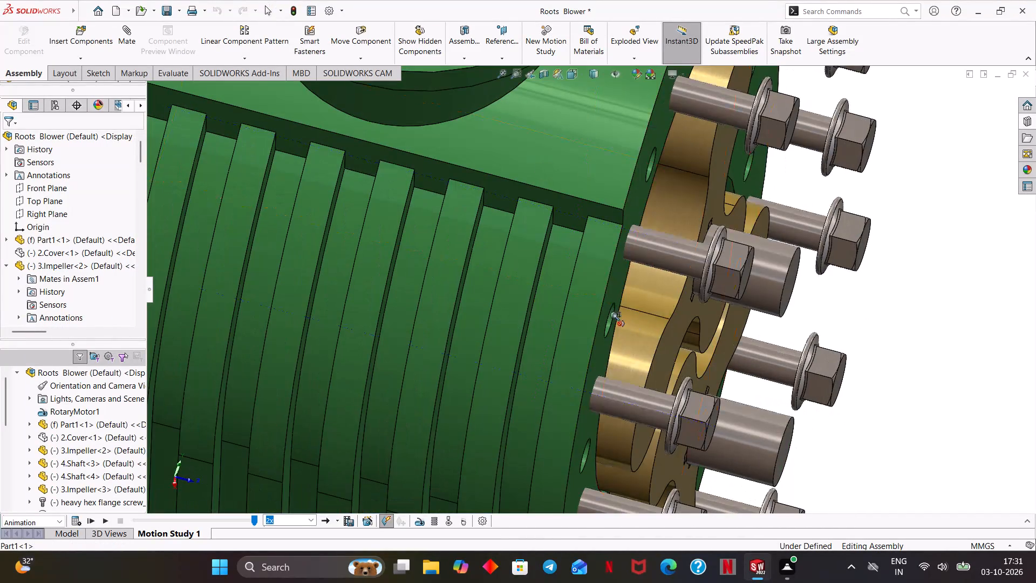
pyautogui.keyDown('shift'); pyautogui.moveTo(614, 315); pyautogui.dragTo(523, 286, button='middle'); pyautogui.keyUp('shift')
pyautogui.keyDown('shift'); pyautogui.moveTo(633, 291); pyautogui.dragTo(536, 291, button='middle'); pyautogui.keyUp('shift')
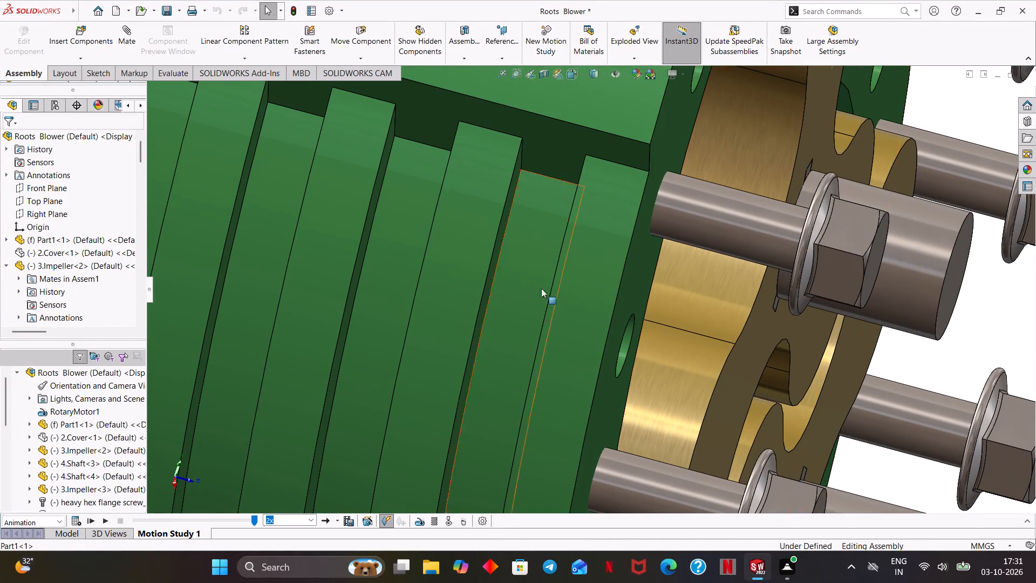
pyautogui.moveTo(650, 306); pyautogui.dragTo(583, 301, button='middle')
pyautogui.keyDown('shift'); pyautogui.moveTo(657, 297); pyautogui.dragTo(541, 294, button='middle'); pyautogui.keyUp('shift')
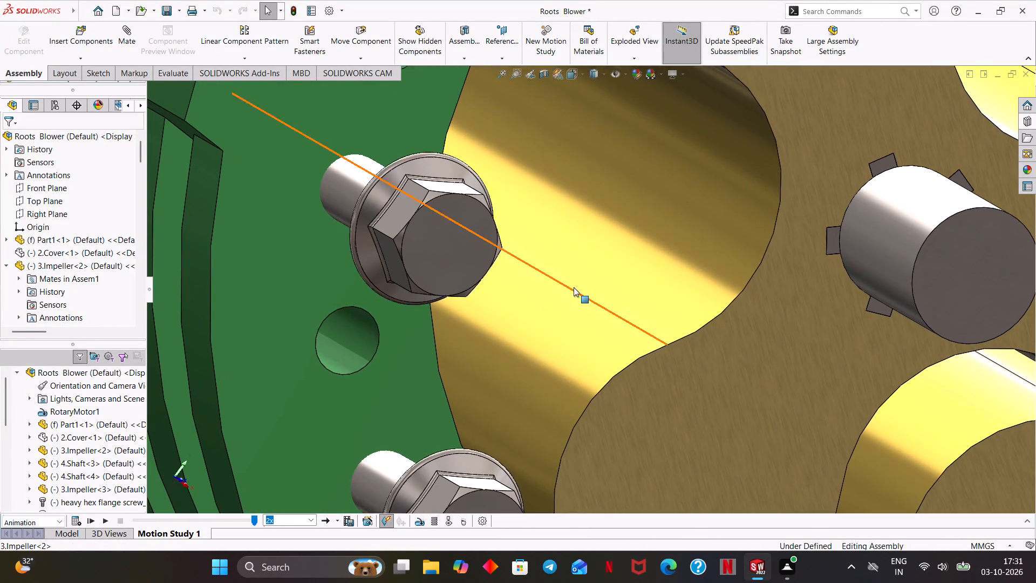
pyautogui.scroll(10, 574, 287)
pyautogui.moveTo(463, 280); pyautogui.dragTo(441, 280, button='middle')
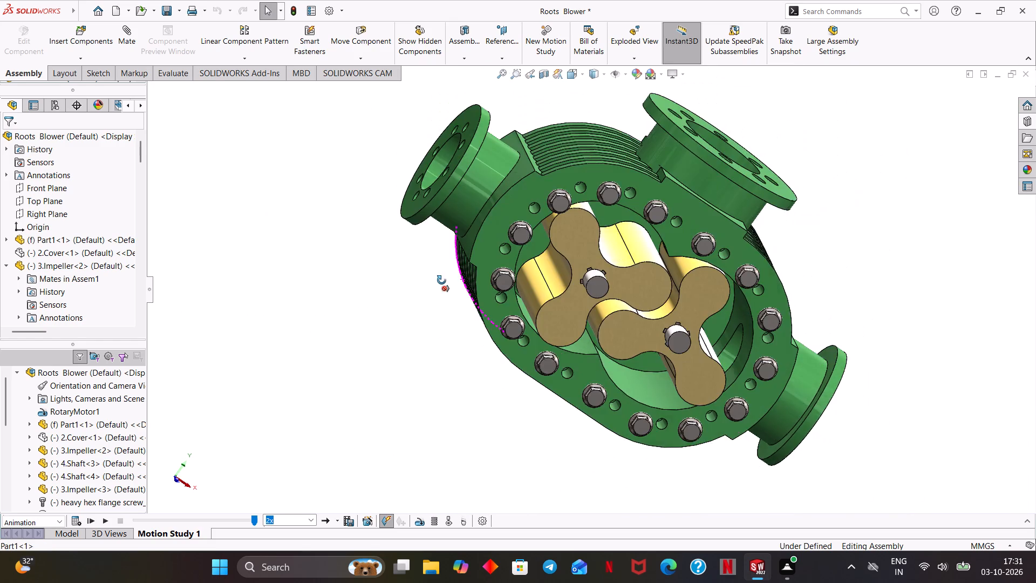
pyautogui.moveTo(441, 280); pyautogui.dragTo(649, 345, button='middle')
# Create a new part document.
pyautogui.hotkey('ctrl', 'n')
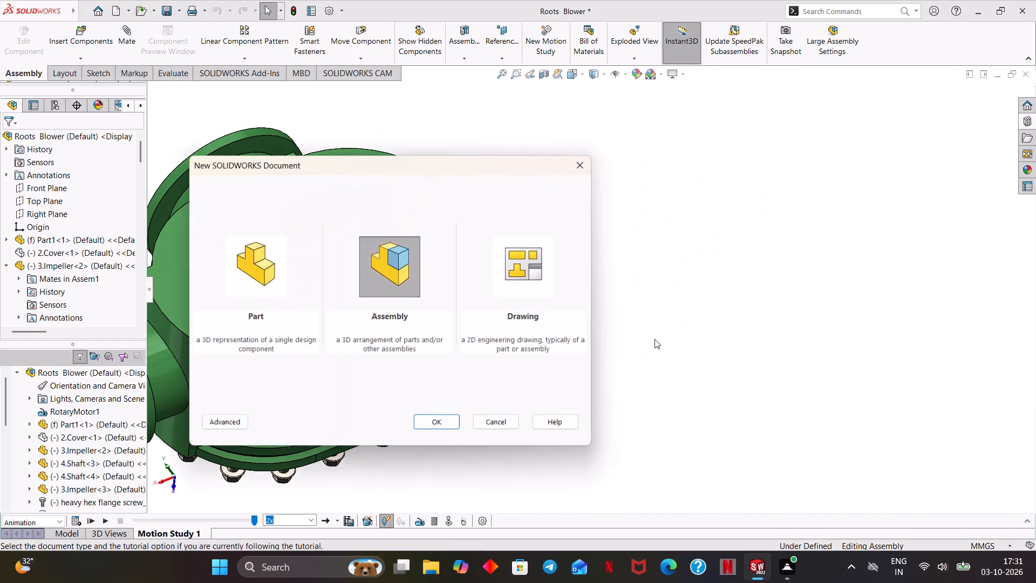
pyautogui.press('Left')
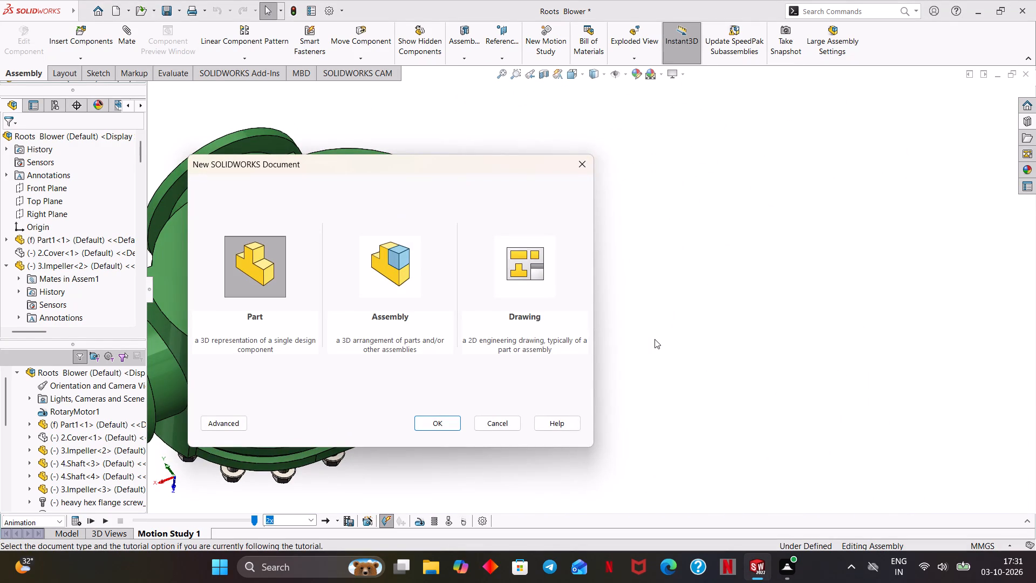
pyautogui.press('Return')
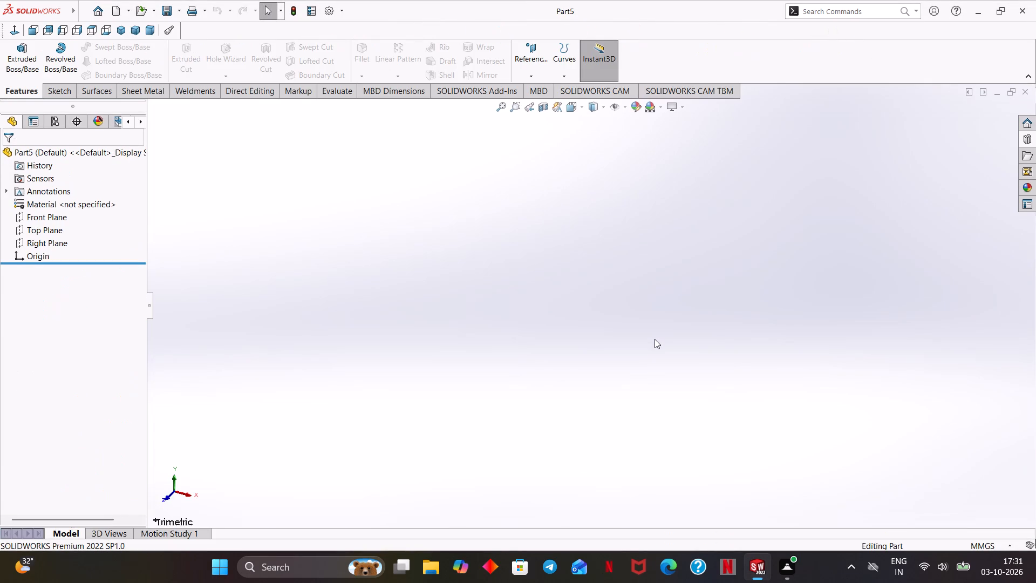
# Apply a plain white background scene to the new part.
pyautogui.click(663, 112)
pyautogui.click(670, 137)
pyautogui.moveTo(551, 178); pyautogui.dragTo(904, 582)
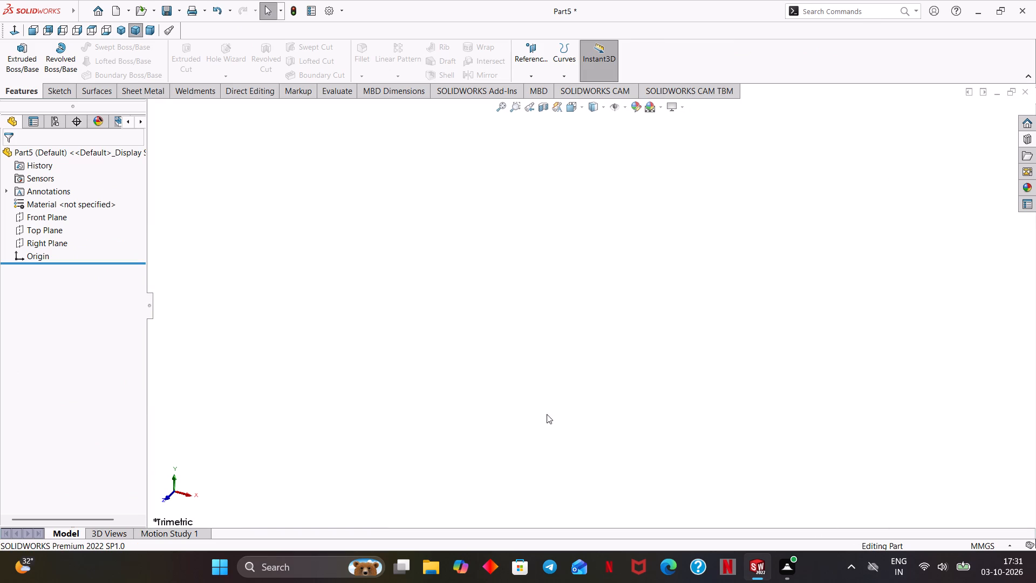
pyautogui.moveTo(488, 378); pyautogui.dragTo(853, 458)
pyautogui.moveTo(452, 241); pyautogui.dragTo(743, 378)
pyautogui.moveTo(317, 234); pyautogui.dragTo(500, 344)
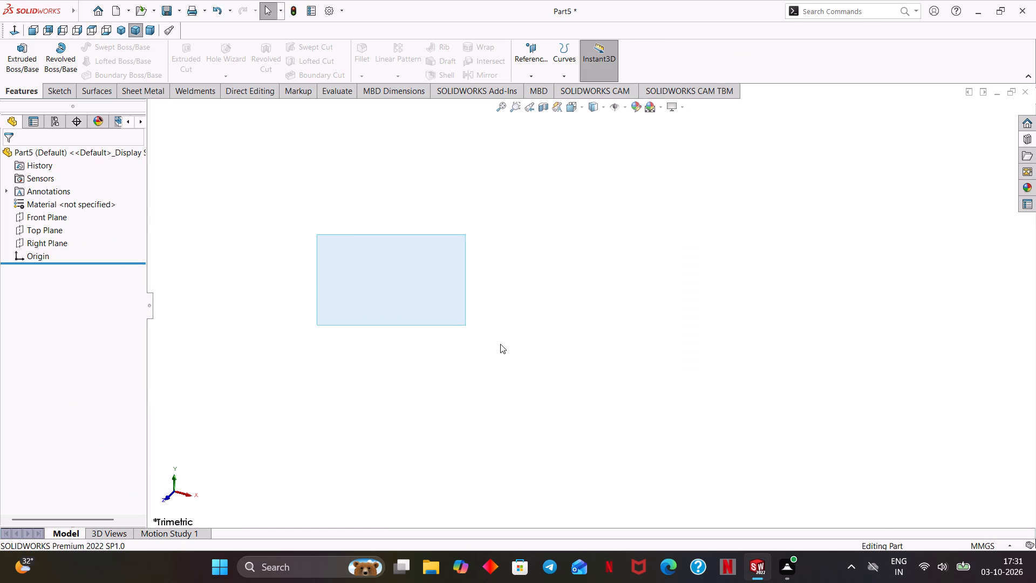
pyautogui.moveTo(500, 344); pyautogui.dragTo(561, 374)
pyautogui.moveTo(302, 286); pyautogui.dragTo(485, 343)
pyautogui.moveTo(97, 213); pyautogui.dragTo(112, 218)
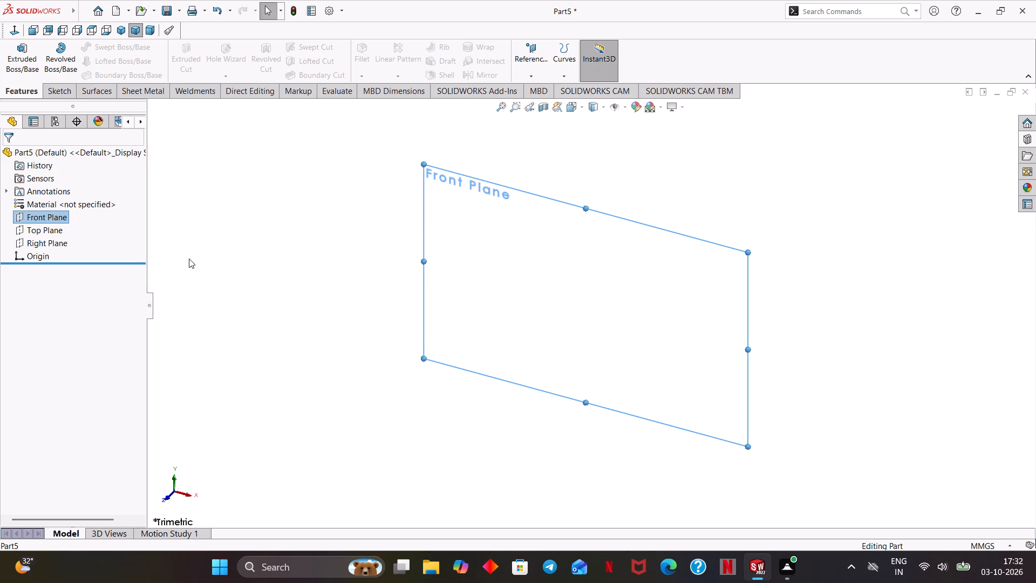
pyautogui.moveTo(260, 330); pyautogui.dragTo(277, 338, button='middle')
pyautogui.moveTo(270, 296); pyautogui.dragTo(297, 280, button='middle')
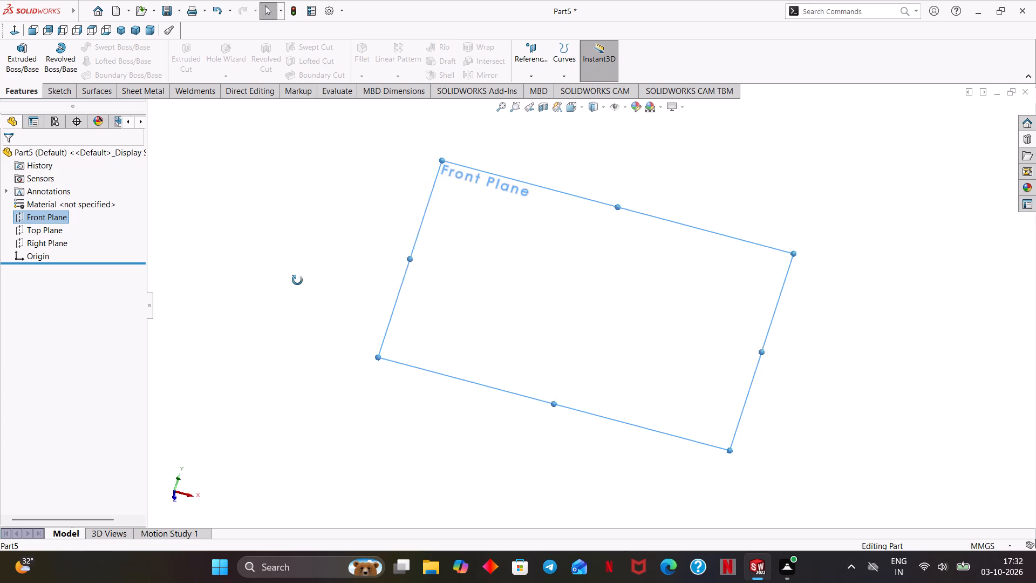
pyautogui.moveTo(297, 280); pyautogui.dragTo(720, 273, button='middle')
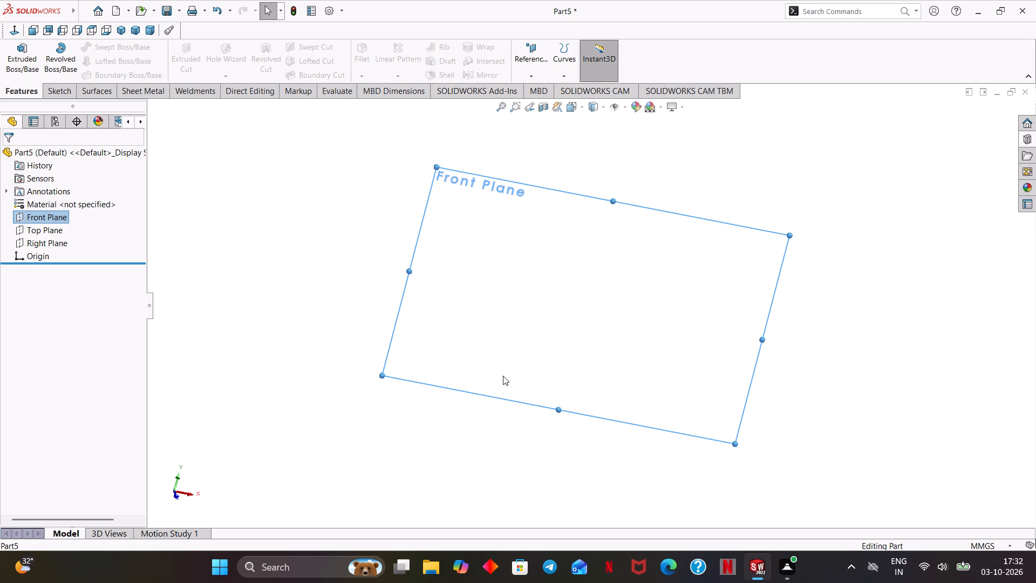
# Start a new sketch on the Right Plane.
pyautogui.click(50, 248)
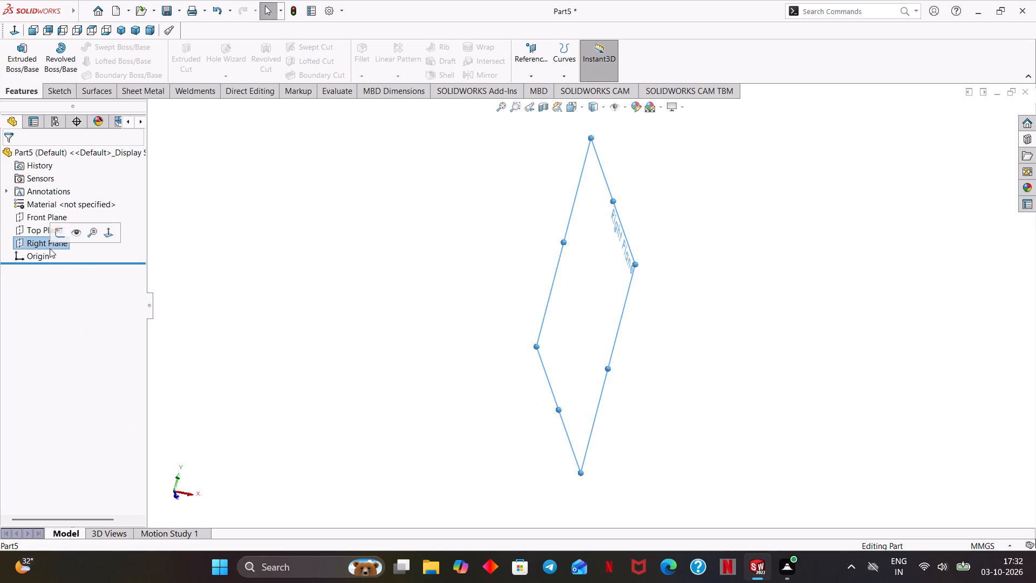
pyautogui.click(59, 230)
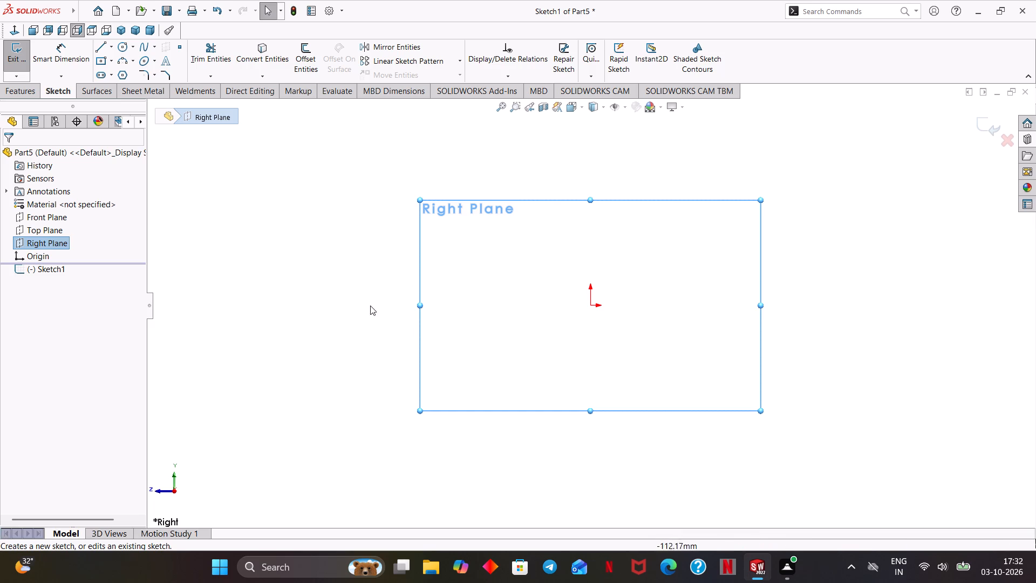
pyautogui.click(323, 302)
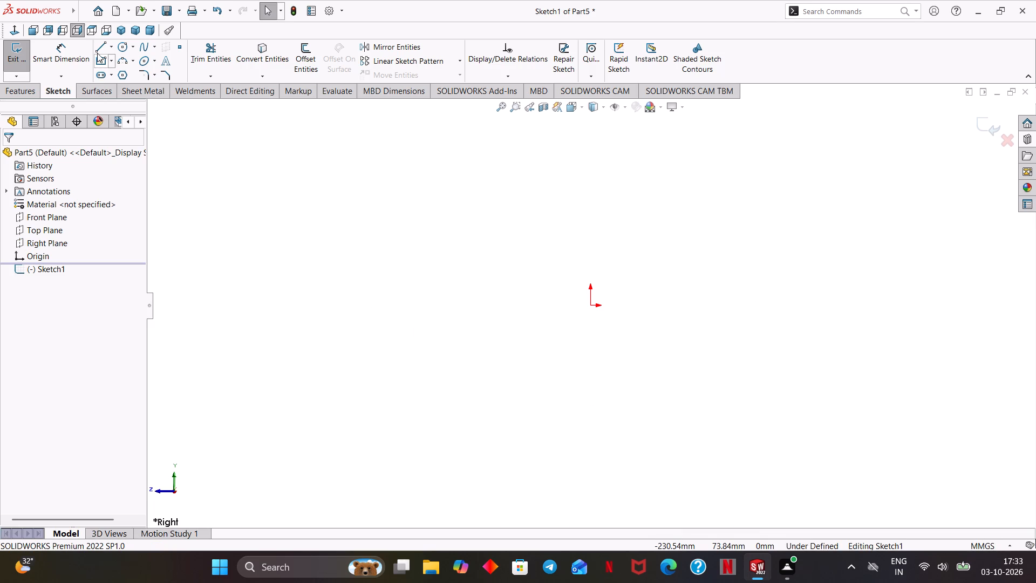
# Sketch a stepped line profile from the origin: about 66 mm up, 9.5 mm across, down, a long horizontal, down again, and 37.5 mm across.
pyautogui.click(97, 52)
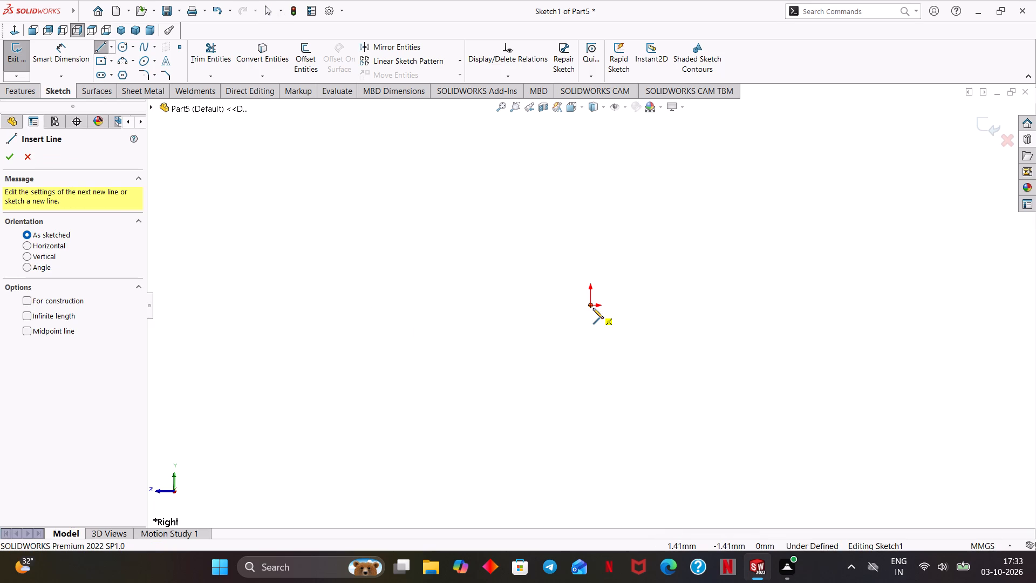
pyautogui.click(593, 308)
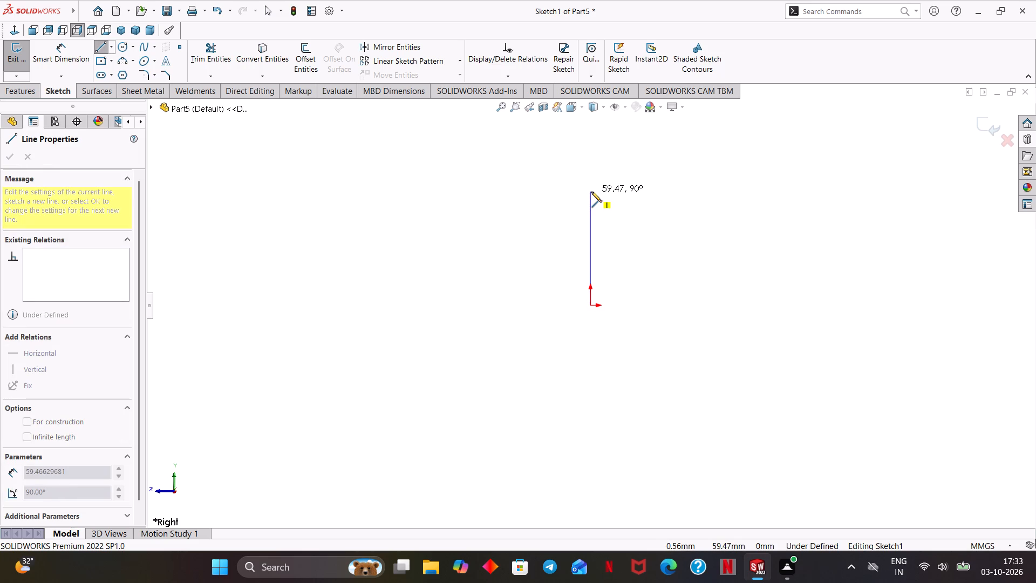
pyautogui.scroll(1, 591, 192)
pyautogui.keyDown('ctrl'); pyautogui.moveTo(591, 192); pyautogui.dragTo(587, 211, button='middle'); pyautogui.keyUp('ctrl')
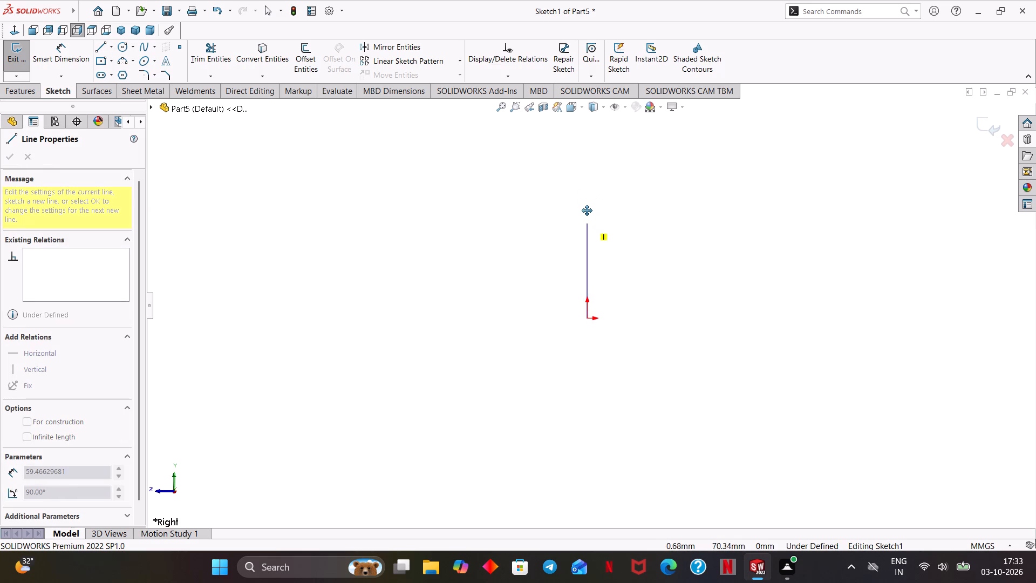
pyautogui.keyDown('ctrl'); pyautogui.moveTo(587, 211); pyautogui.dragTo(582, 240, button='middle'); pyautogui.keyUp('ctrl')
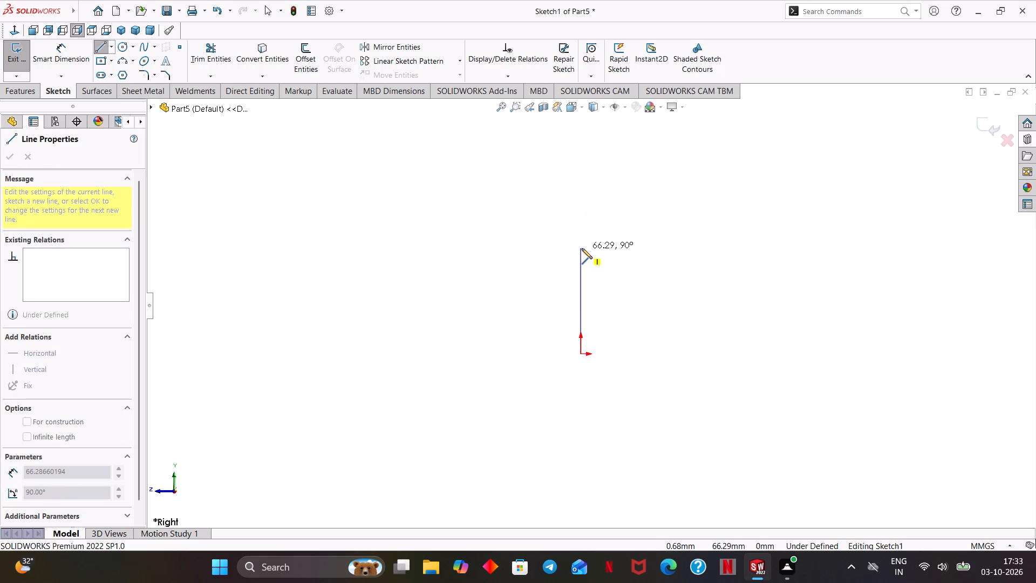
pyautogui.click(582, 248)
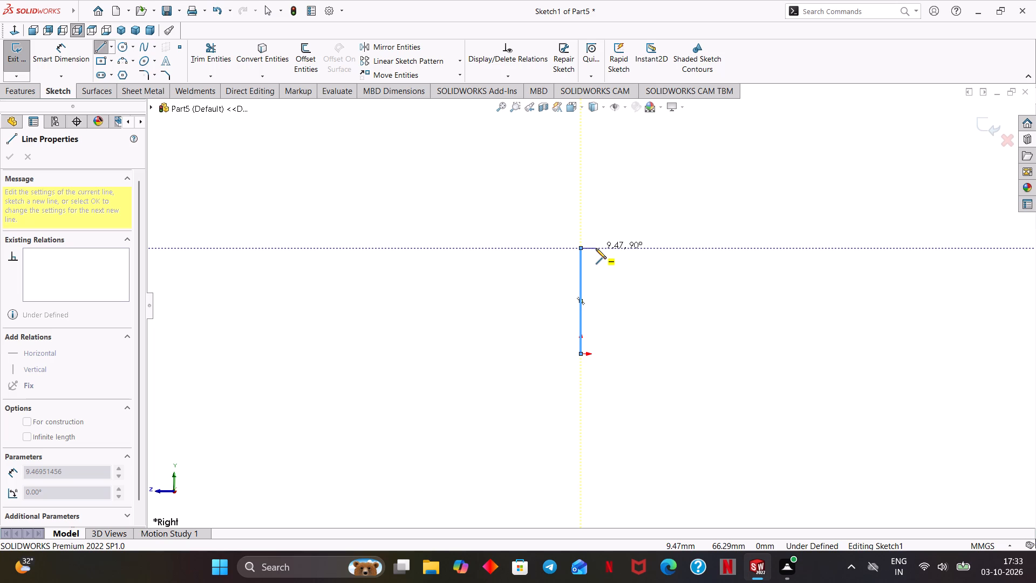
pyautogui.click(596, 248)
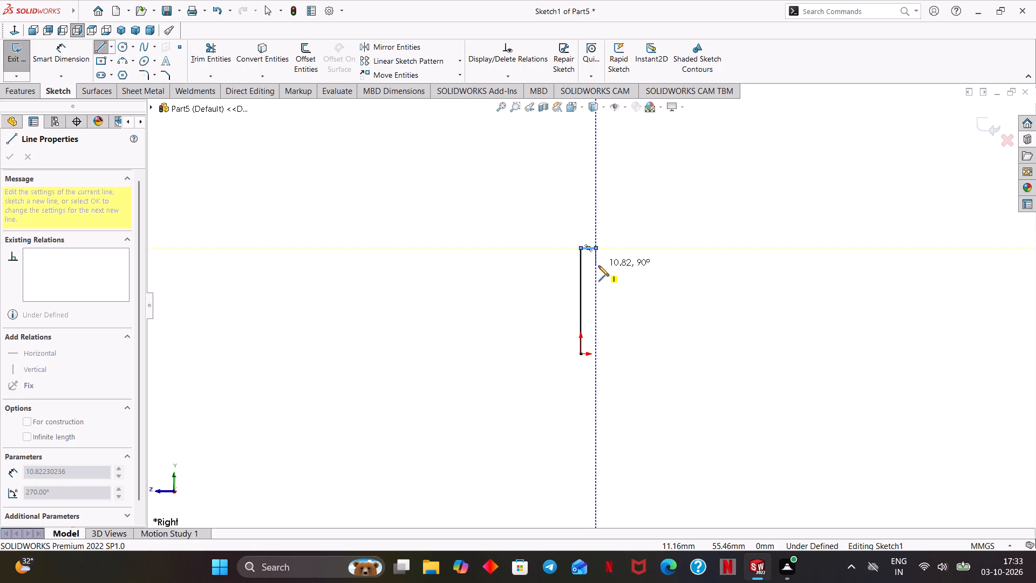
pyautogui.click(597, 270)
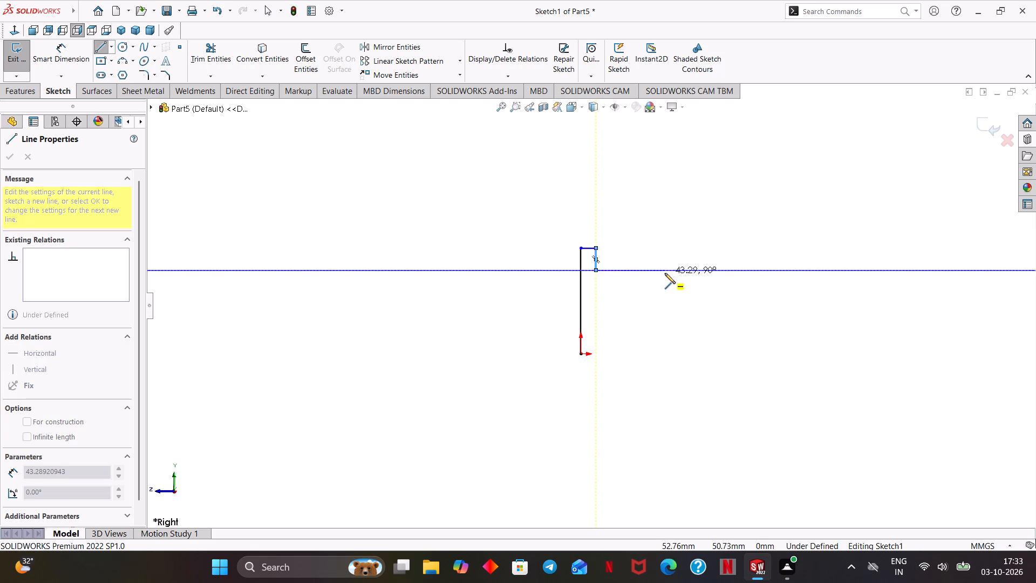
pyautogui.click(751, 268)
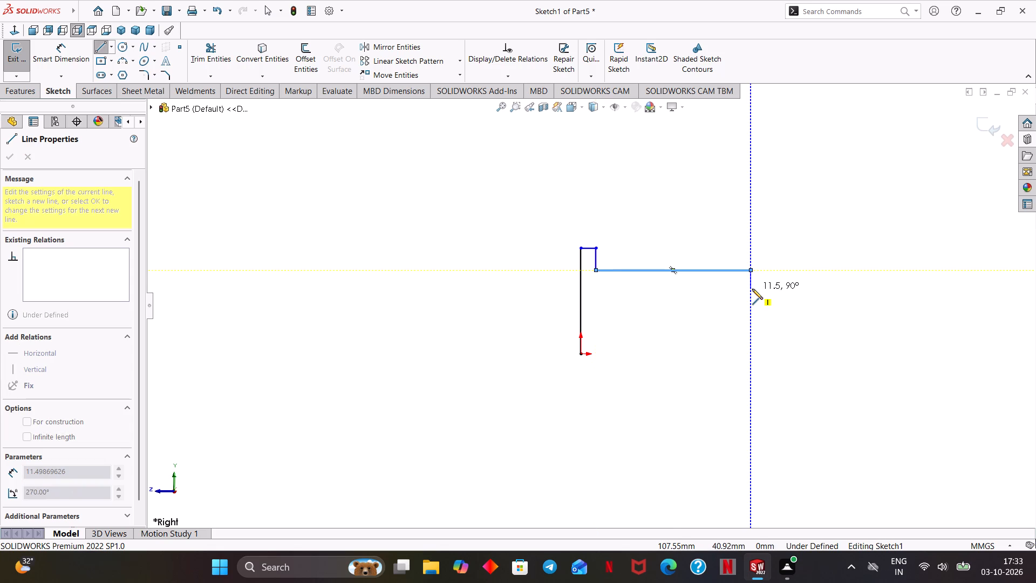
pyautogui.click(751, 300)
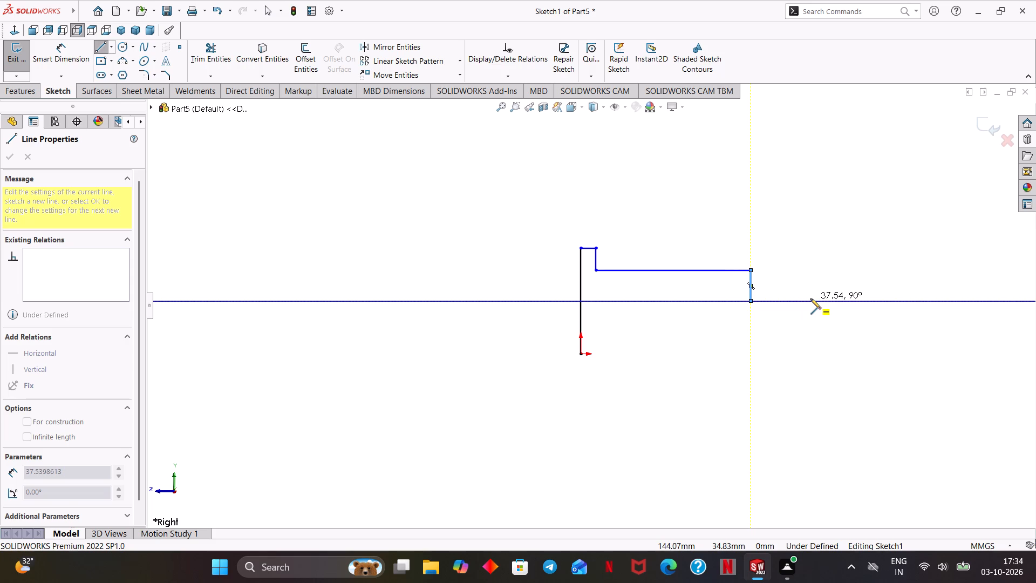
pyautogui.click(810, 299)
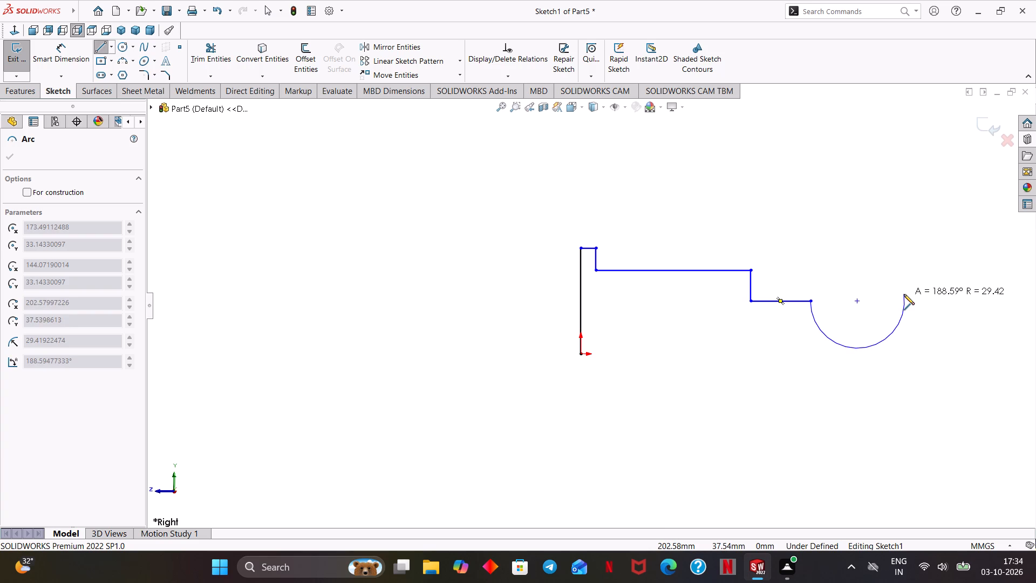
pyautogui.press('Escape')
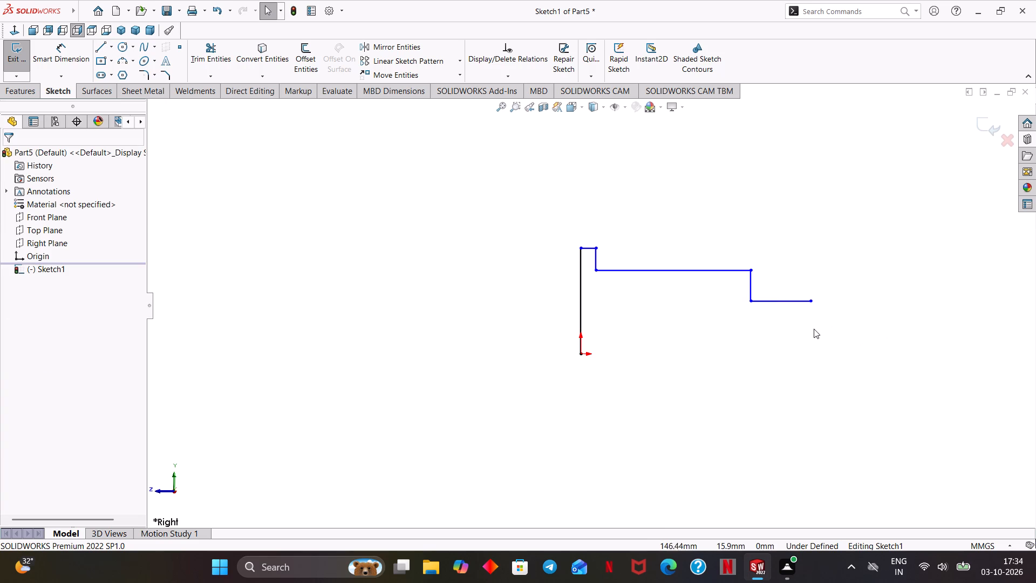
# Extend the profile's free end with a vertical line about 9 mm down and a 180° tangent arc of about 24 mm radius.
pyautogui.press('l')
pyautogui.click(810, 302)
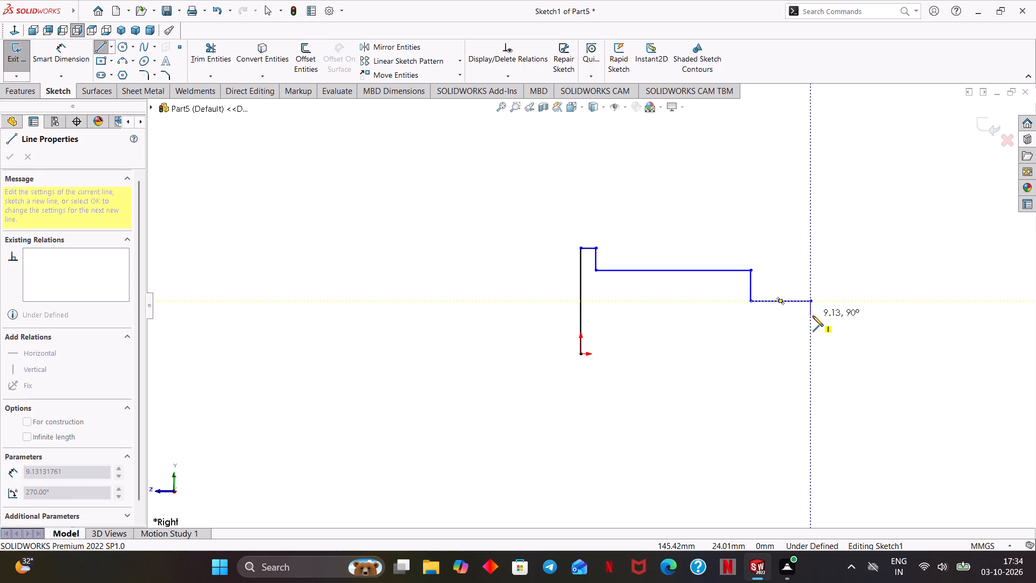
pyautogui.click(813, 316)
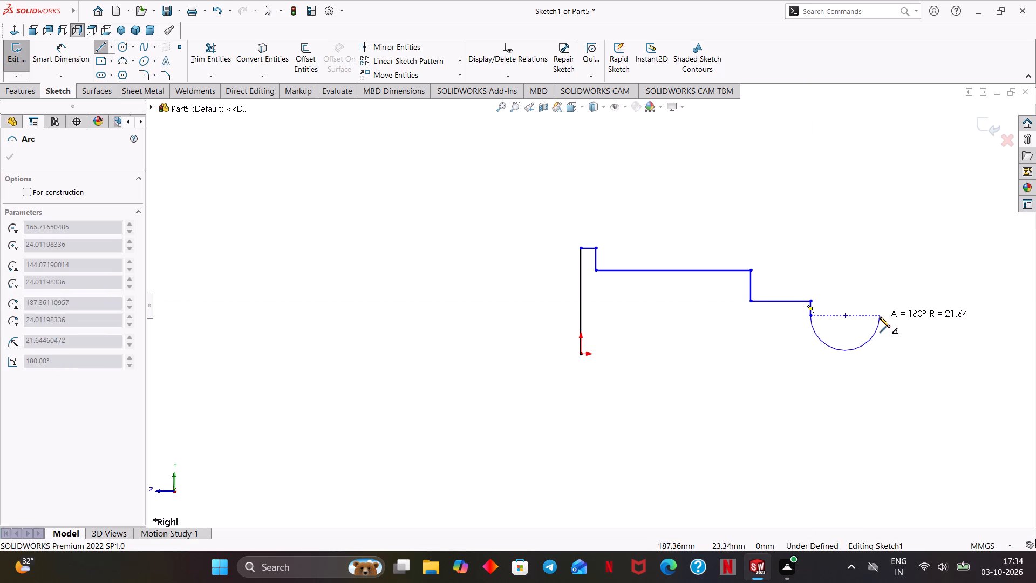
pyautogui.click(887, 314)
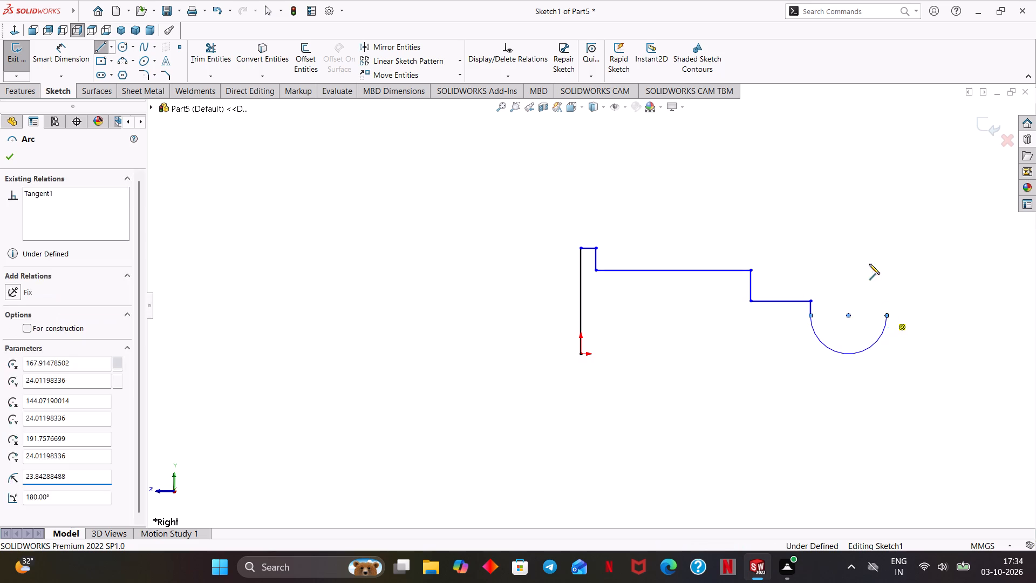
pyautogui.rightClick(860, 231)
pyautogui.click(882, 242)
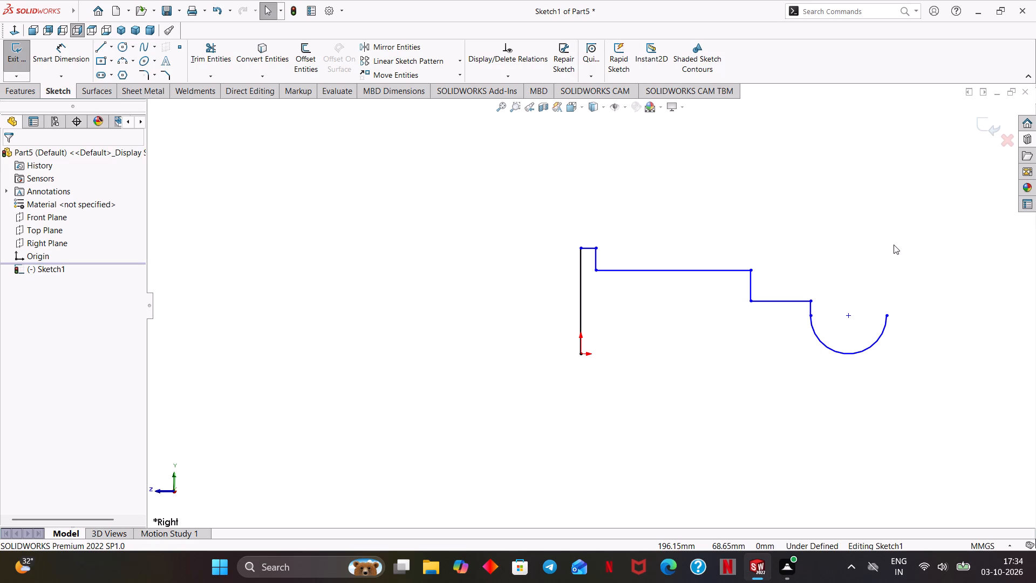
# Close the profile from the arc's free end: about 36 mm across, 11 mm down, 57 mm across, 13 mm down, and a horizontal baseline back to the origin.
pyautogui.press('l')
pyautogui.keyDown('ctrl'); pyautogui.moveTo(894, 245); pyautogui.dragTo(876, 244, button='middle'); pyautogui.keyUp('ctrl')
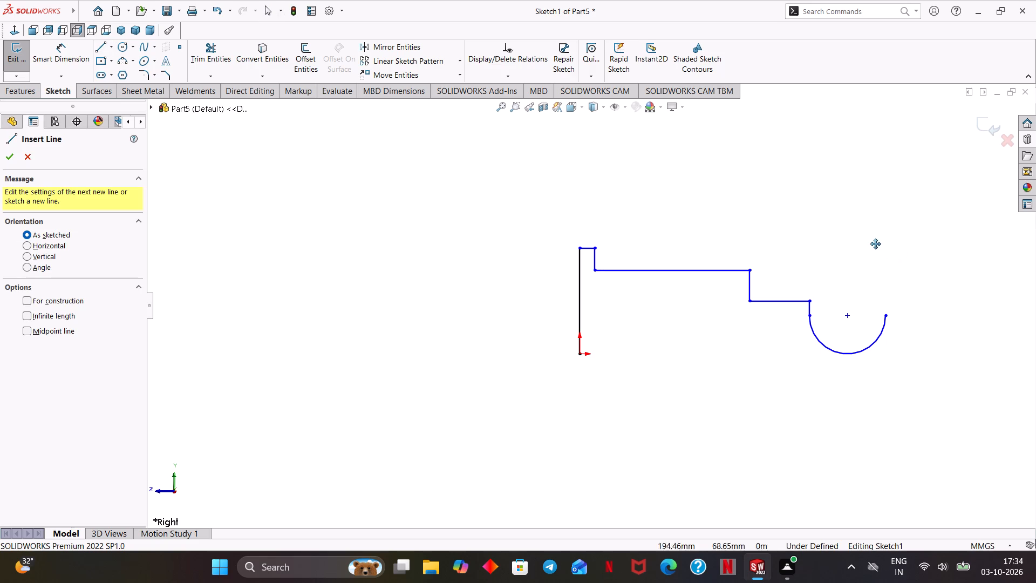
pyautogui.keyDown('ctrl'); pyautogui.moveTo(876, 244); pyautogui.dragTo(704, 241, button='middle'); pyautogui.keyUp('ctrl')
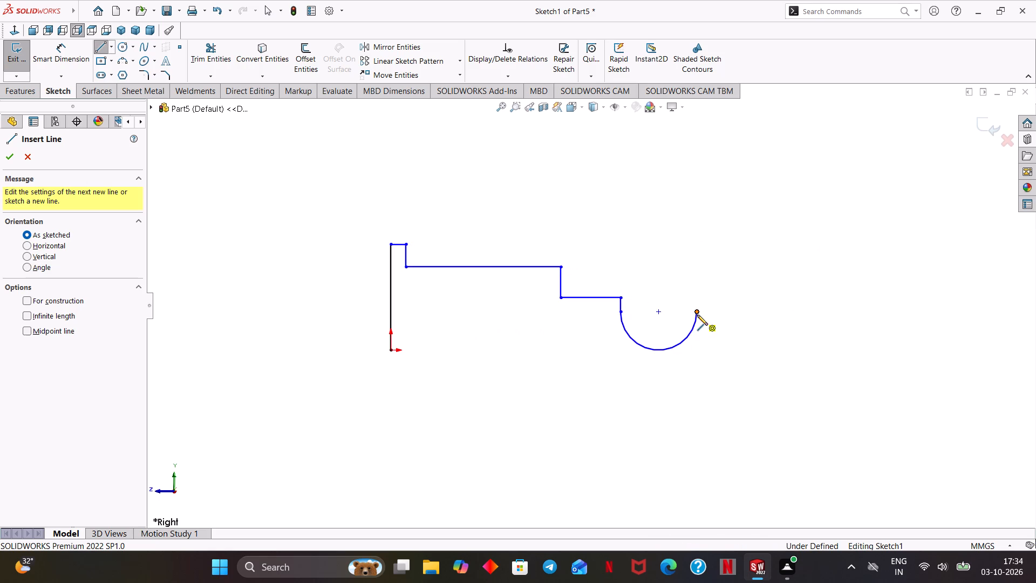
pyautogui.click(697, 311)
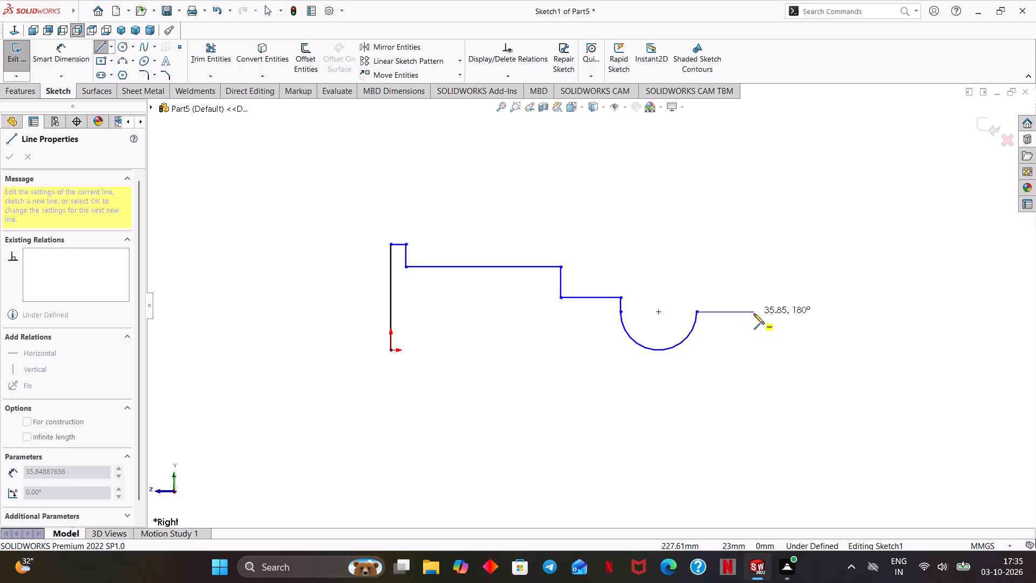
pyautogui.click(754, 314)
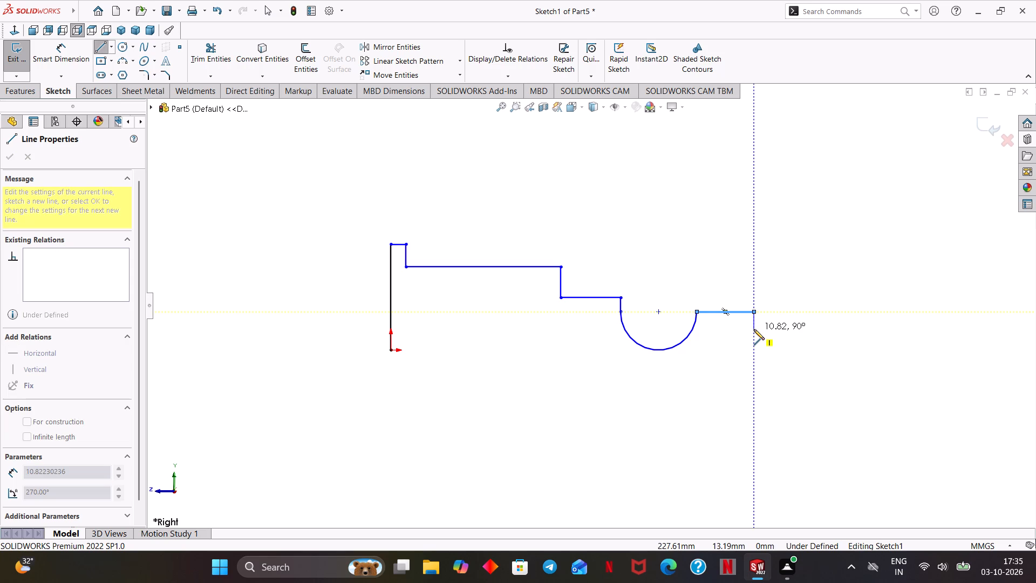
pyautogui.click(754, 329)
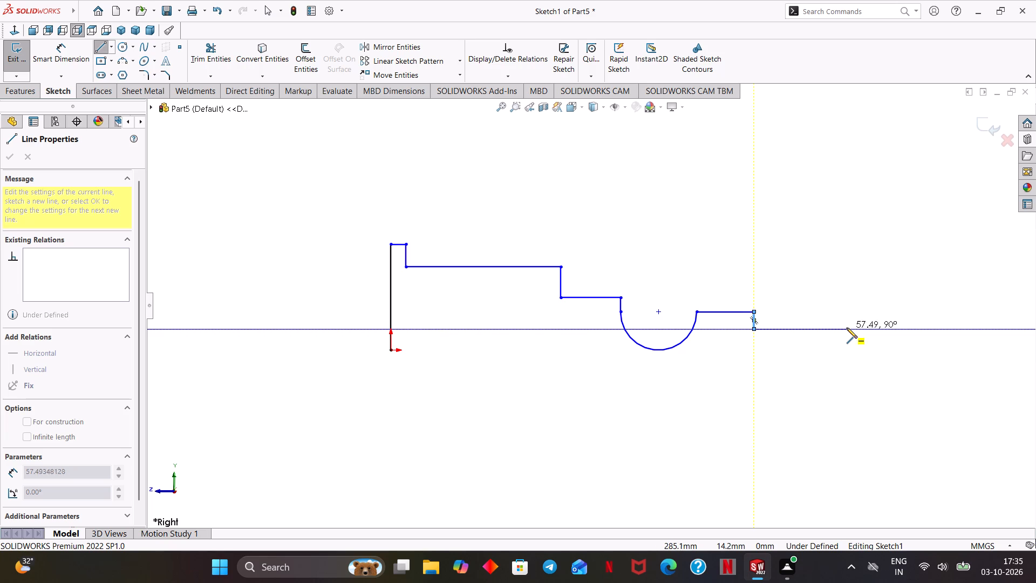
pyautogui.click(847, 328)
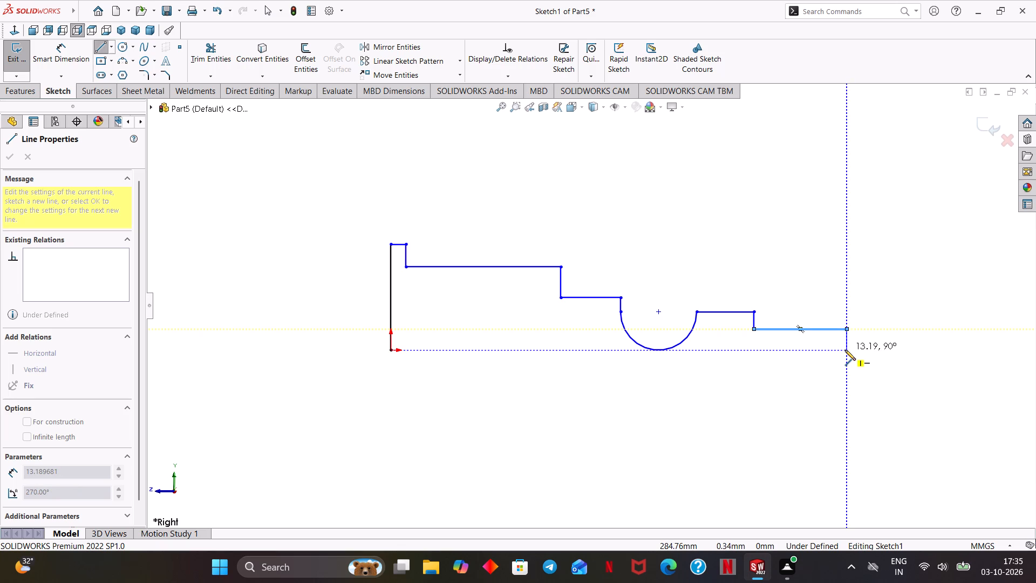
pyautogui.click(845, 350)
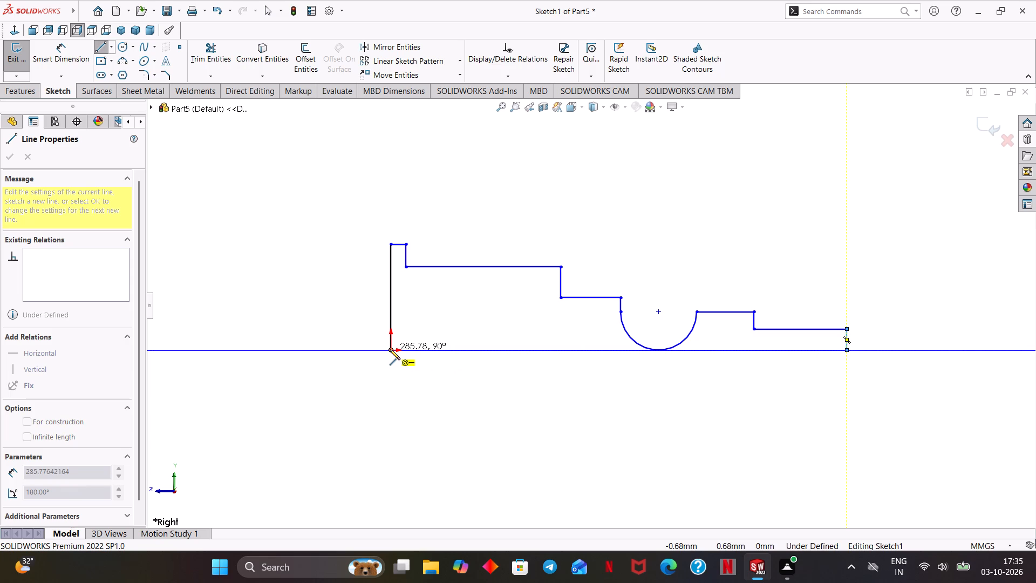
pyautogui.click(390, 349)
pyautogui.rightClick(428, 377)
pyautogui.click(447, 387)
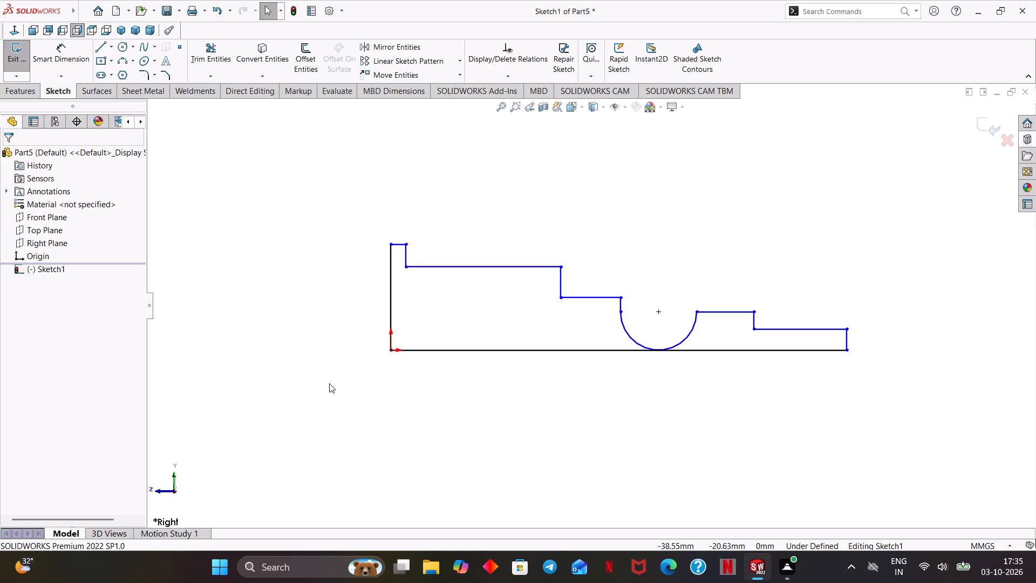
# Dimension the profile's overall size: 45 mm for the vertical line at the origin and 163 mm for the baseline.
pyautogui.click(54, 64)
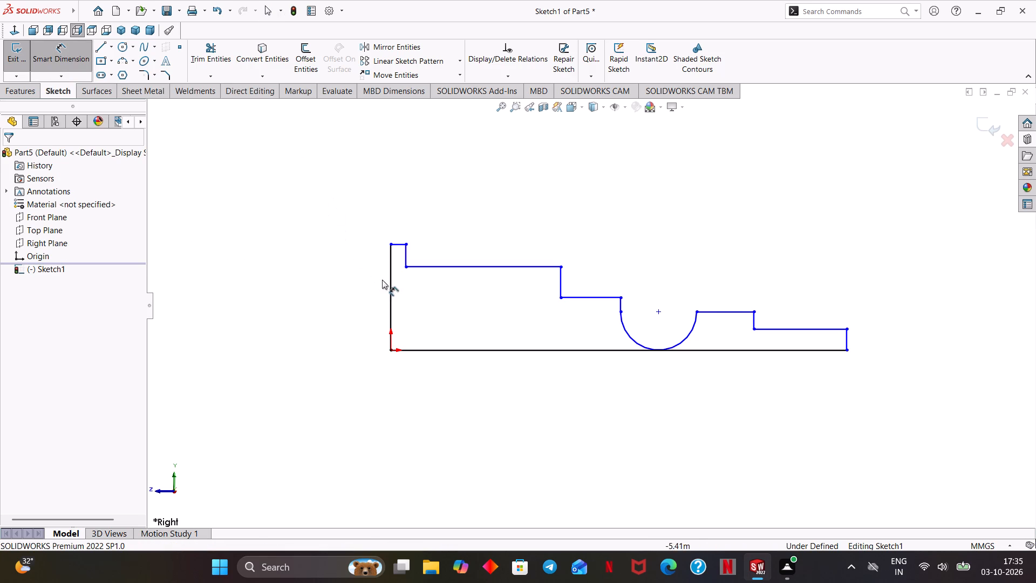
pyautogui.click(390, 285)
pyautogui.click(363, 285)
pyautogui.write('45')
pyautogui.press('Return')
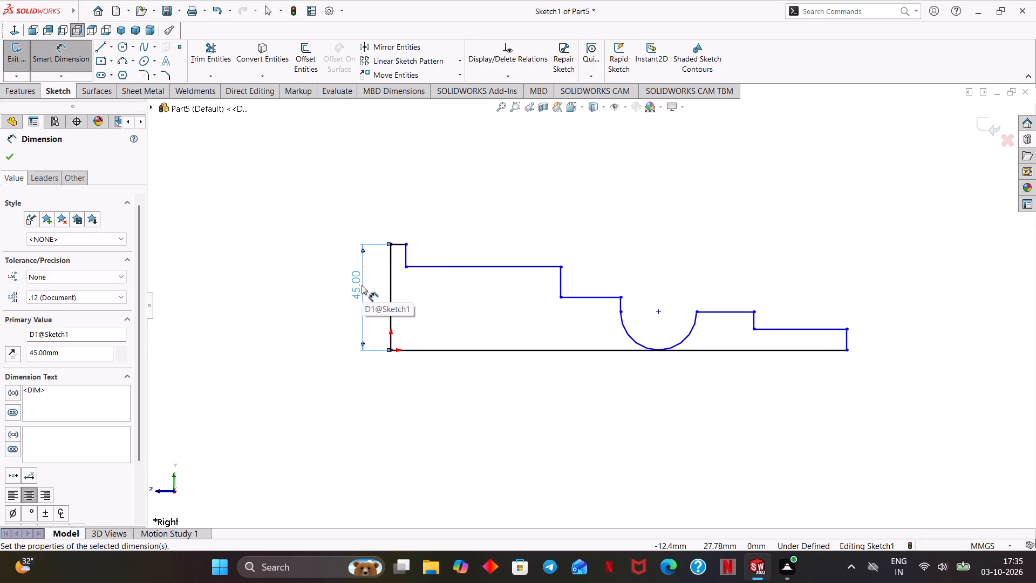
pyautogui.click(483, 350)
pyautogui.click(580, 425)
pyautogui.write('163')
pyautogui.press('Return')
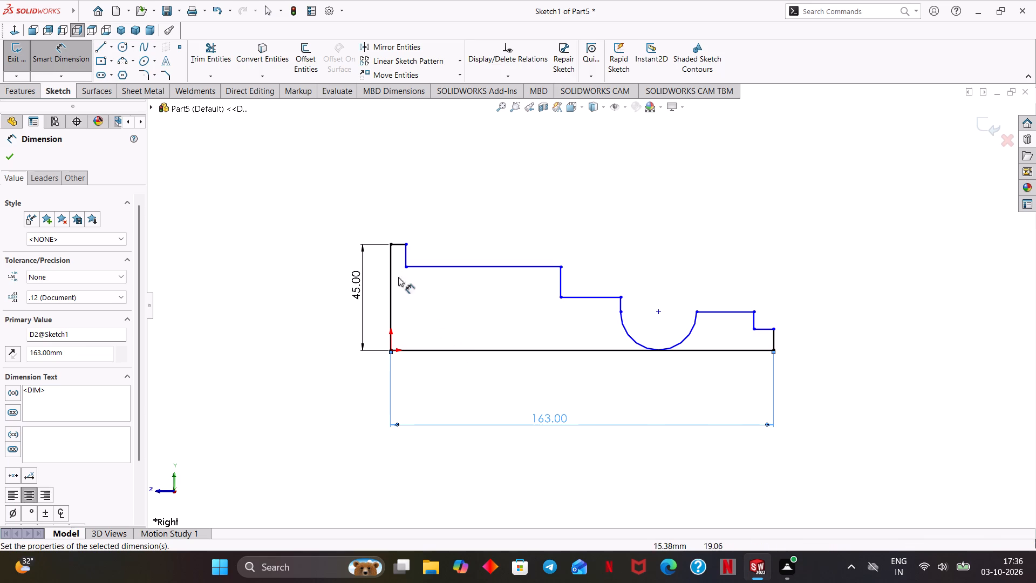
# Dimension the short top horizontal line of the flange at the origin end to 5 mm.
pyautogui.click(396, 243)
pyautogui.click(397, 228)
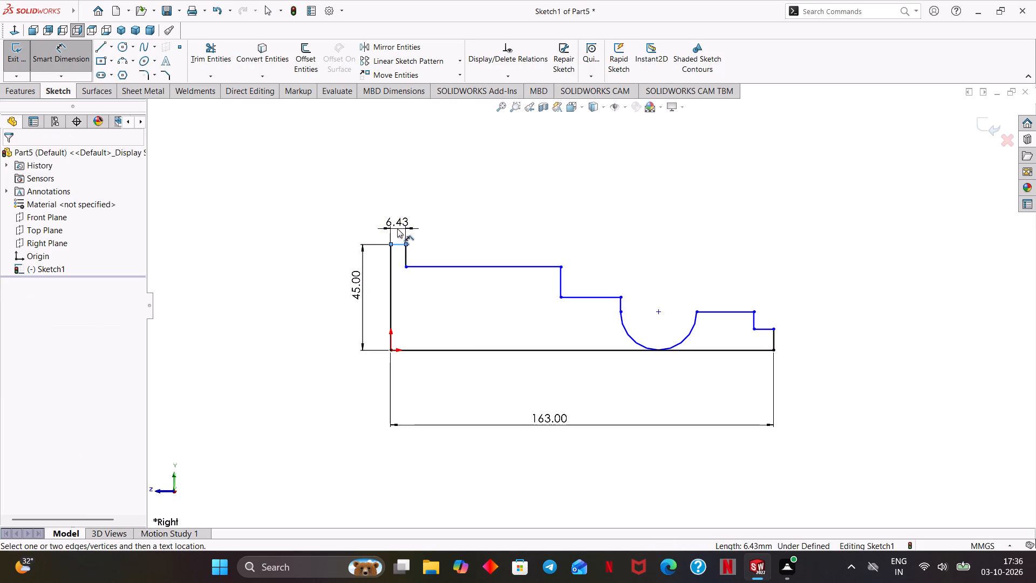
pyautogui.press('5')
pyautogui.press('Return')
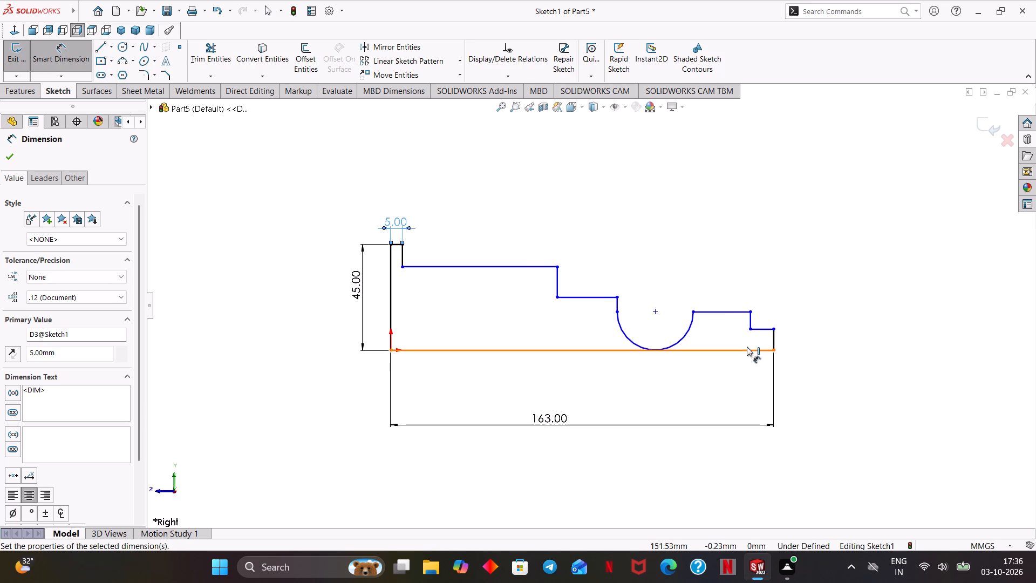
# Dimension the last vertical step 32 mm from the profile's far end line.
pyautogui.click(749, 321)
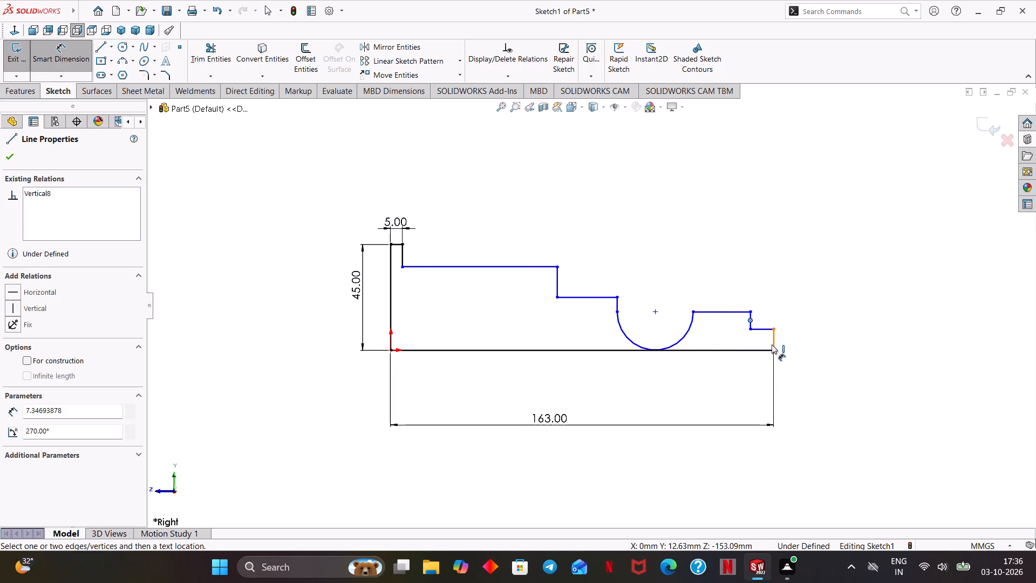
pyautogui.click(772, 343)
pyautogui.click(757, 387)
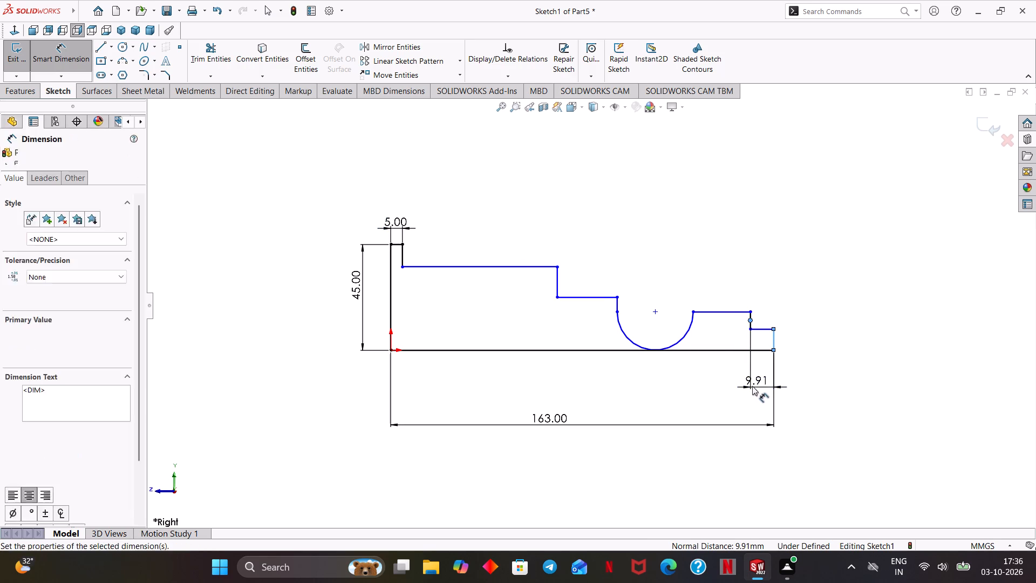
pyautogui.write('32')
pyautogui.press('Return')
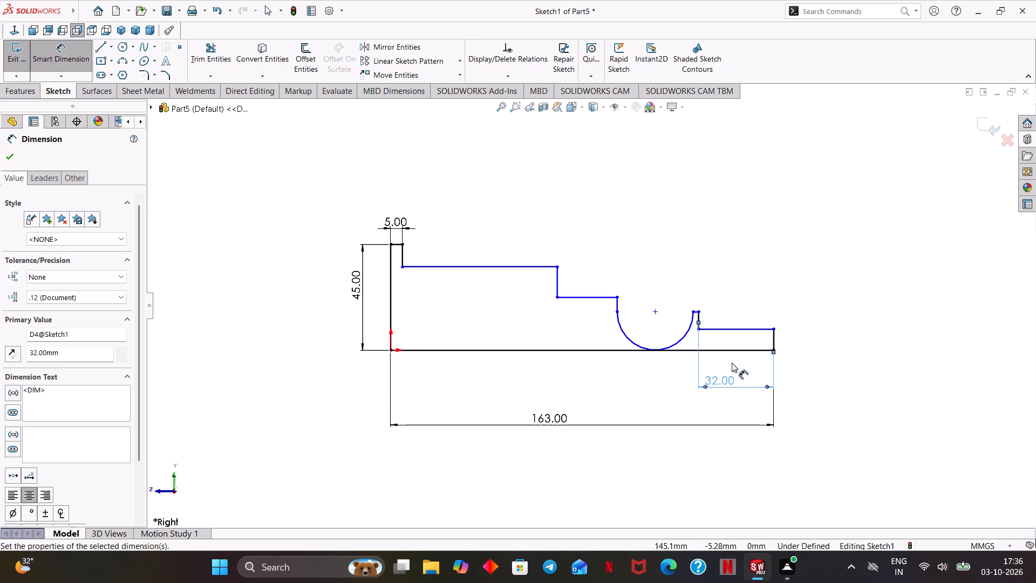
# Dimension the arc endpoint nearer the far end 80 mm from the profile's far end line.
pyautogui.scroll(-5, 679, 347)
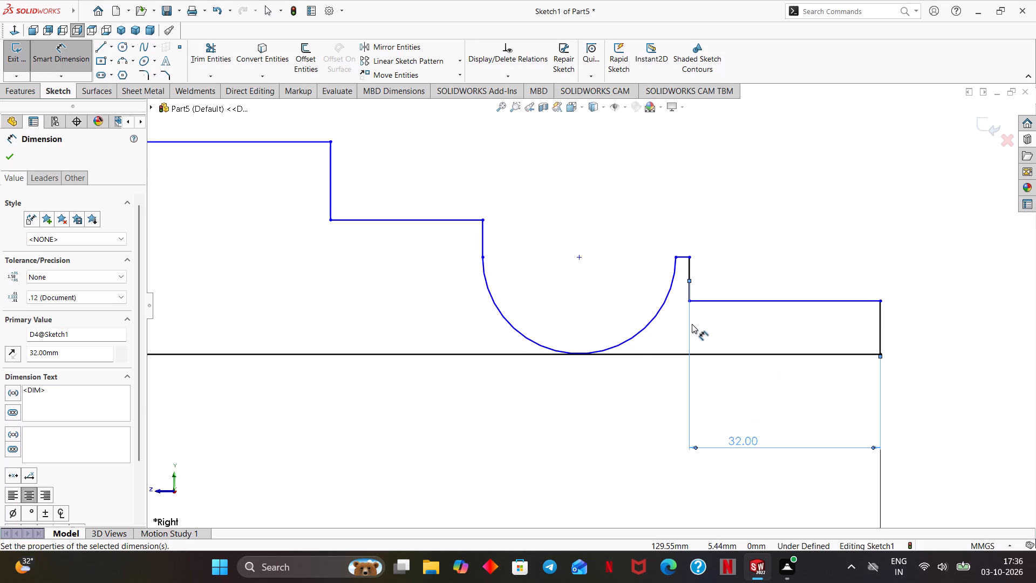
pyautogui.keyDown('ctrl'); pyautogui.moveTo(692, 324); pyautogui.dragTo(653, 340, button='middle'); pyautogui.keyUp('ctrl')
pyautogui.click(638, 272)
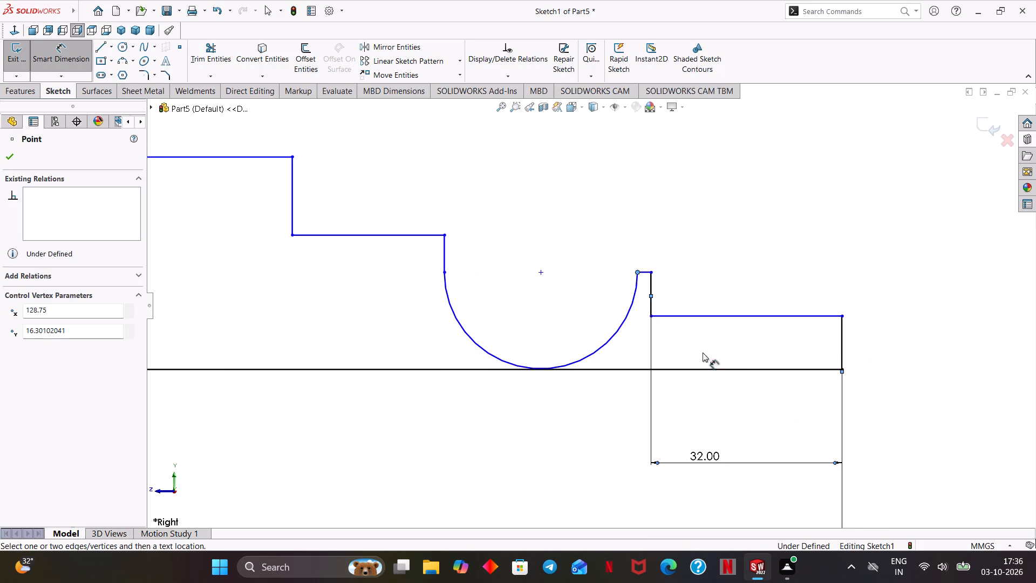
pyautogui.click(842, 340)
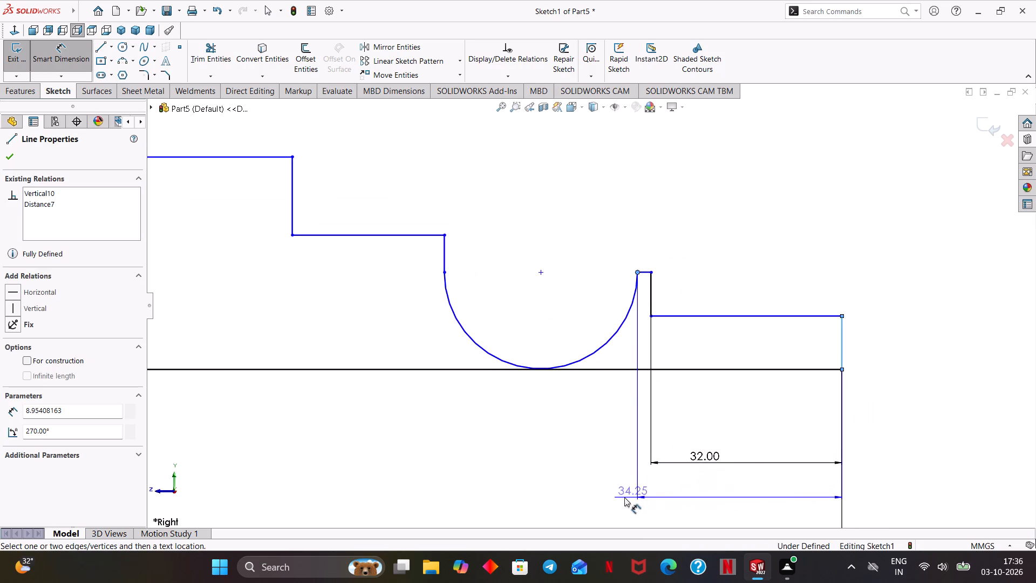
pyautogui.click(685, 504)
pyautogui.write('80')
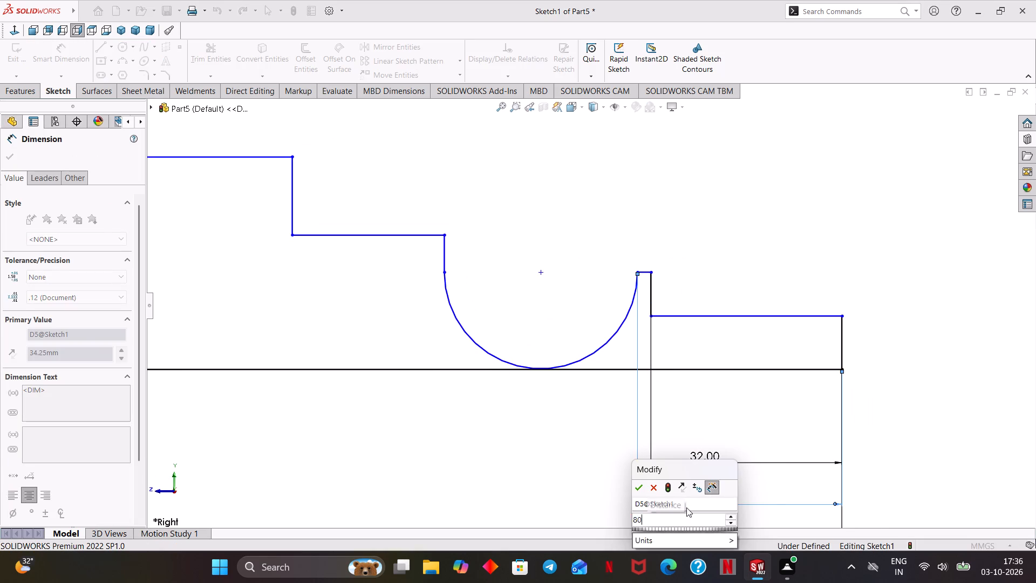
pyautogui.press('Return')
# Dimension the arc endpoint nearer the origin 102 mm from the profile's far end line.
pyautogui.scroll(2, 602, 358)
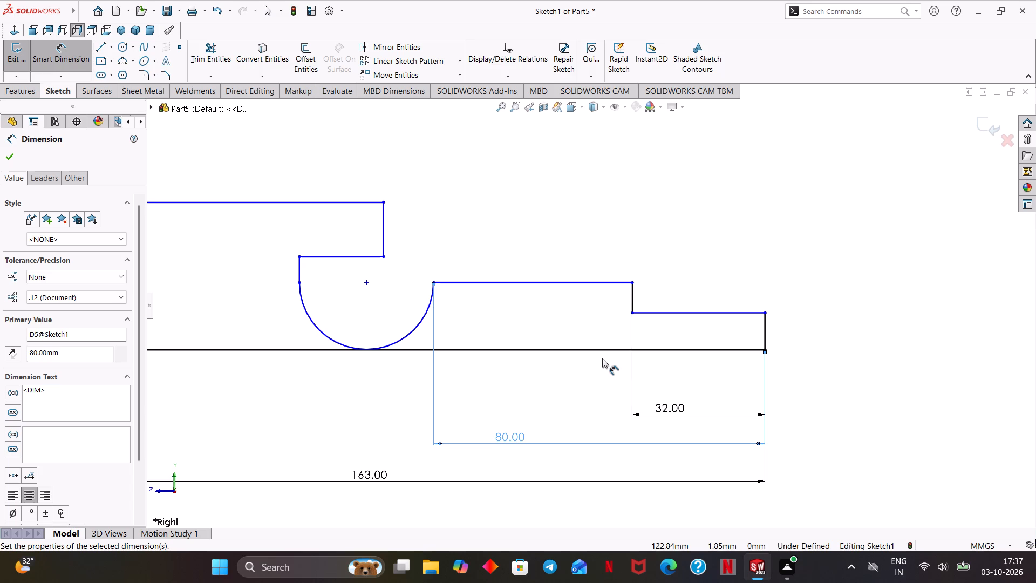
pyautogui.click(299, 286)
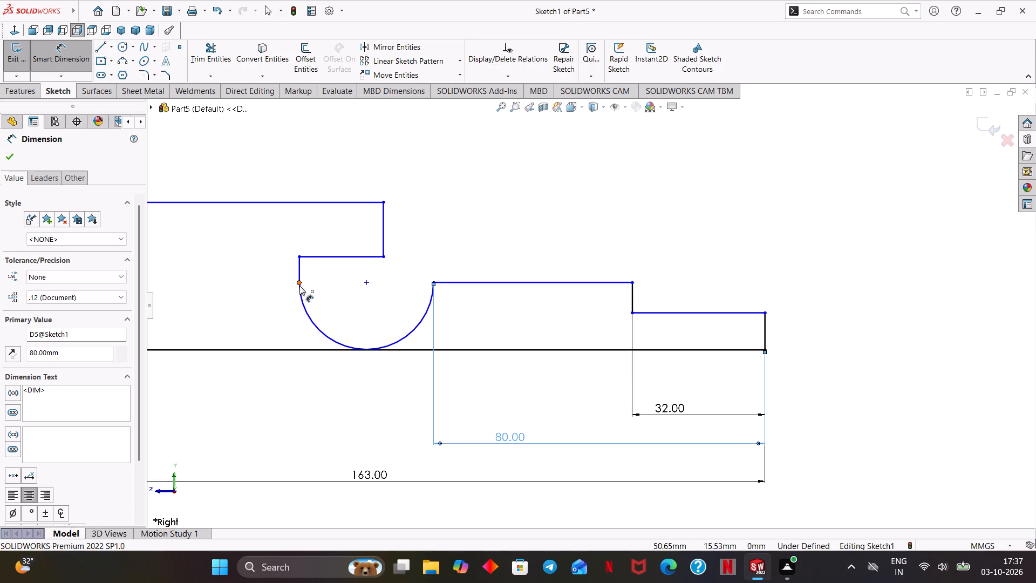
pyautogui.click(764, 331)
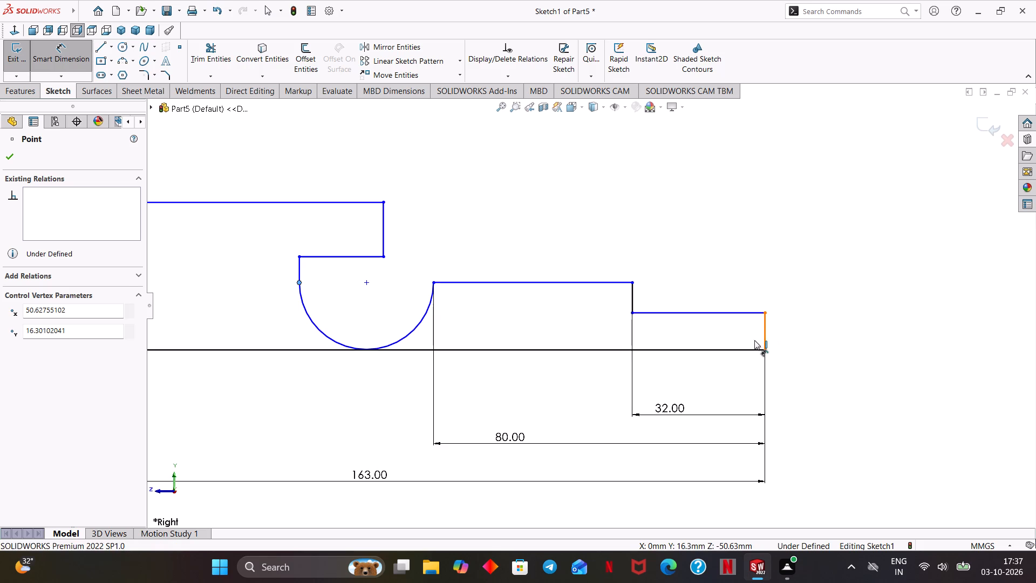
pyautogui.click(411, 458)
pyautogui.write('102')
pyautogui.press('Return')
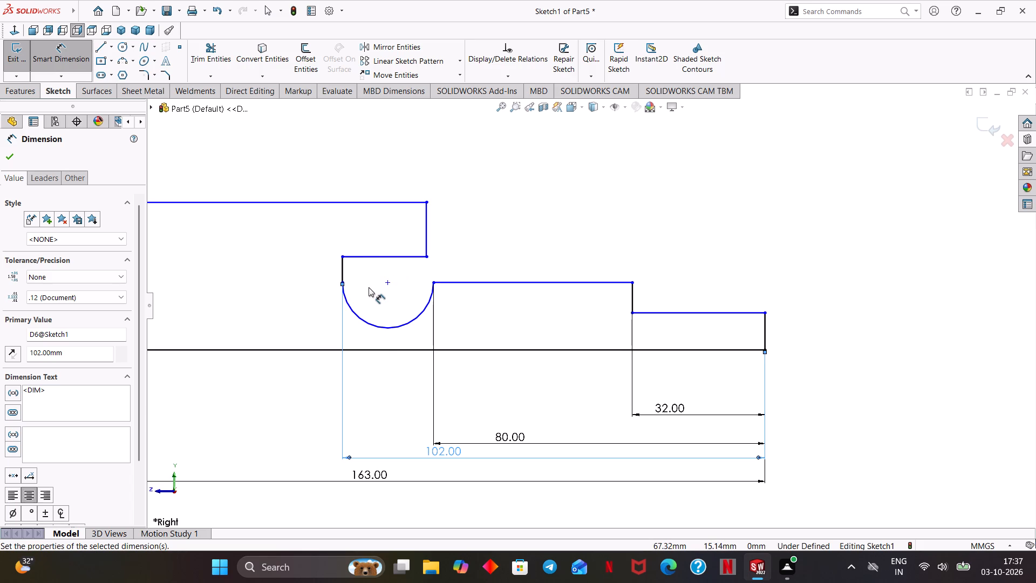
# Dimension the vertical step at the end of the long upper line 112 mm from the profile's far end line.
pyautogui.click(426, 219)
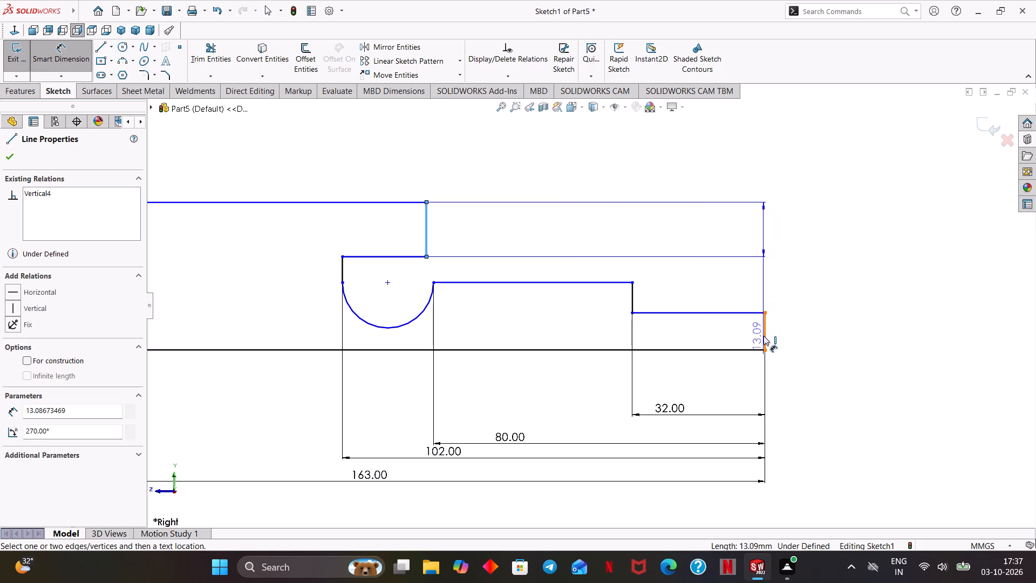
pyautogui.click(764, 336)
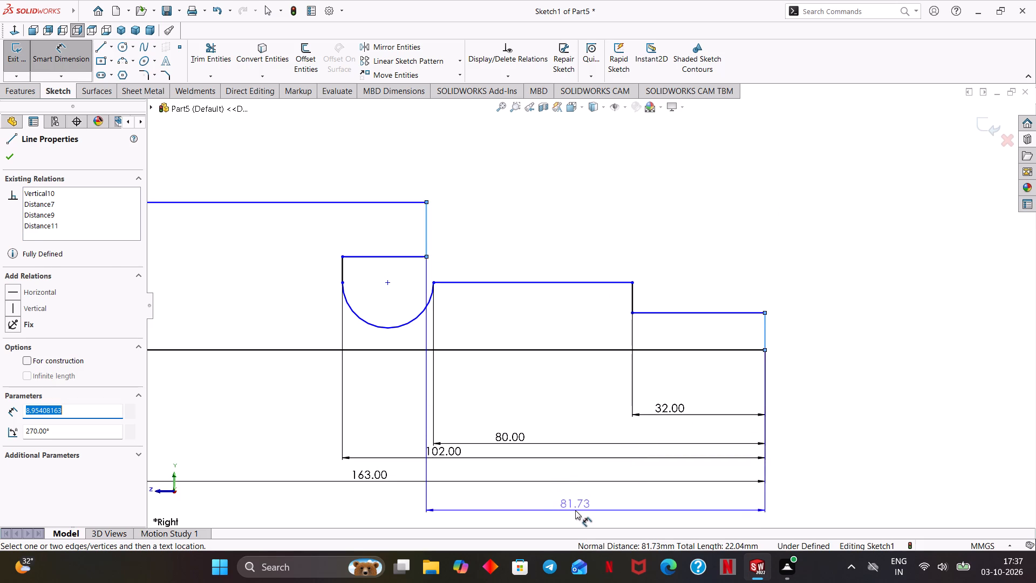
pyautogui.click(575, 510)
pyautogui.write('112')
pyautogui.press('Return')
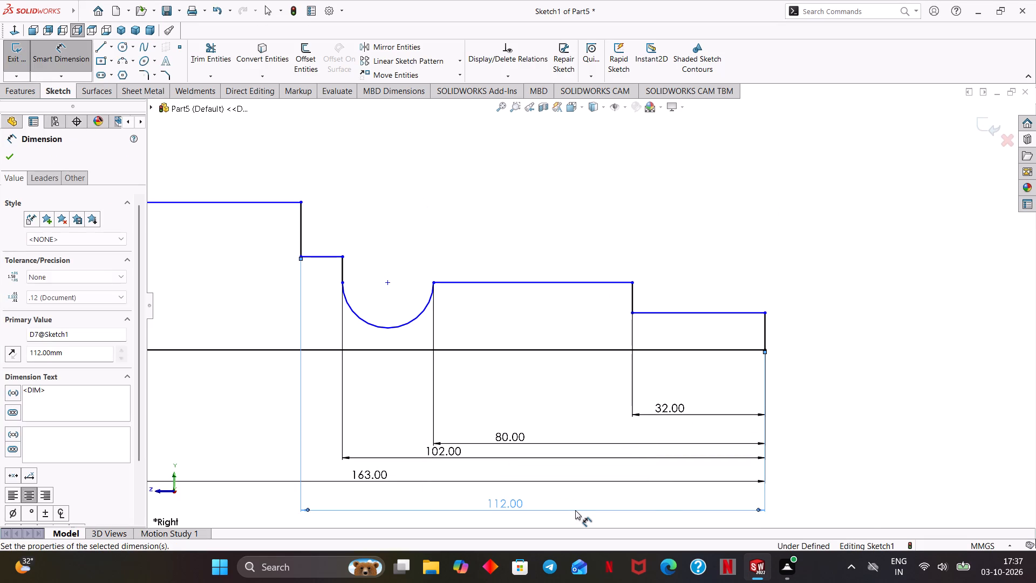
# Move the 163 mm overall length dimension below the 112 mm dimension.
pyautogui.keyDown('ctrl'); pyautogui.moveTo(539, 330); pyautogui.dragTo(698, 307, button='middle'); pyautogui.keyUp('ctrl')
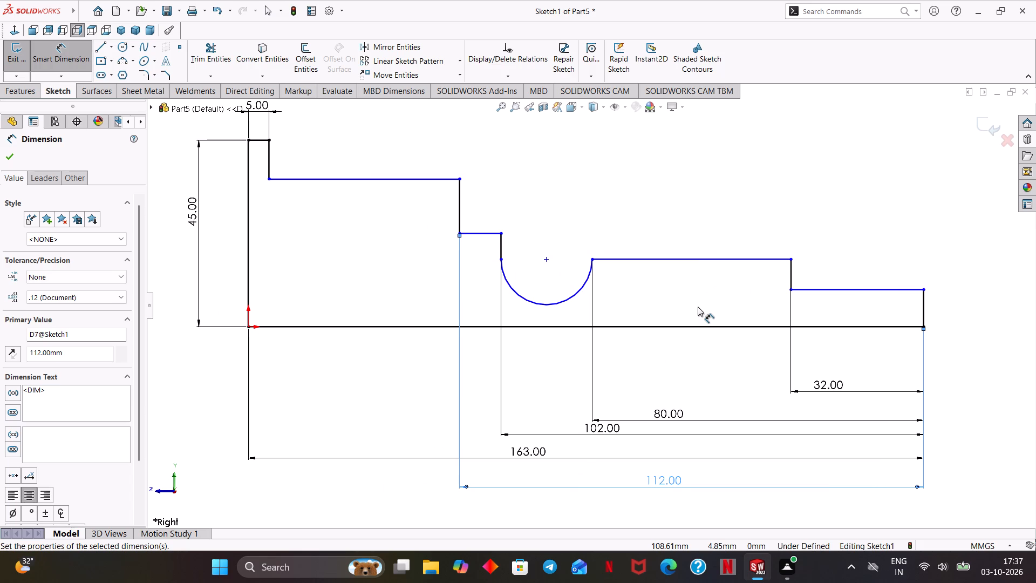
pyautogui.moveTo(506, 452); pyautogui.dragTo(517, 509)
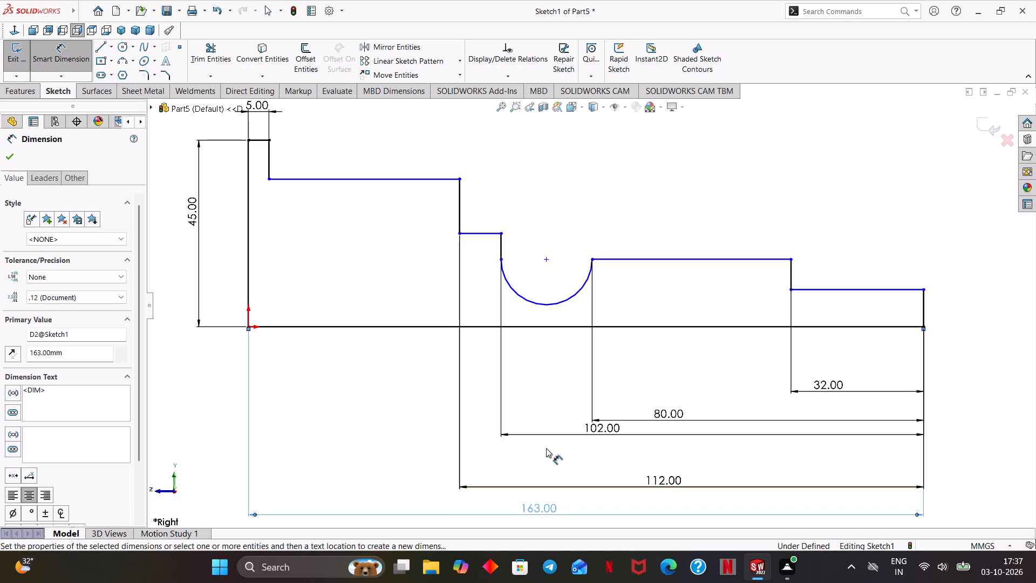
# Dimension the long upper horizontal line 39 mm above the baseline.
pyautogui.scroll(2, 546, 448)
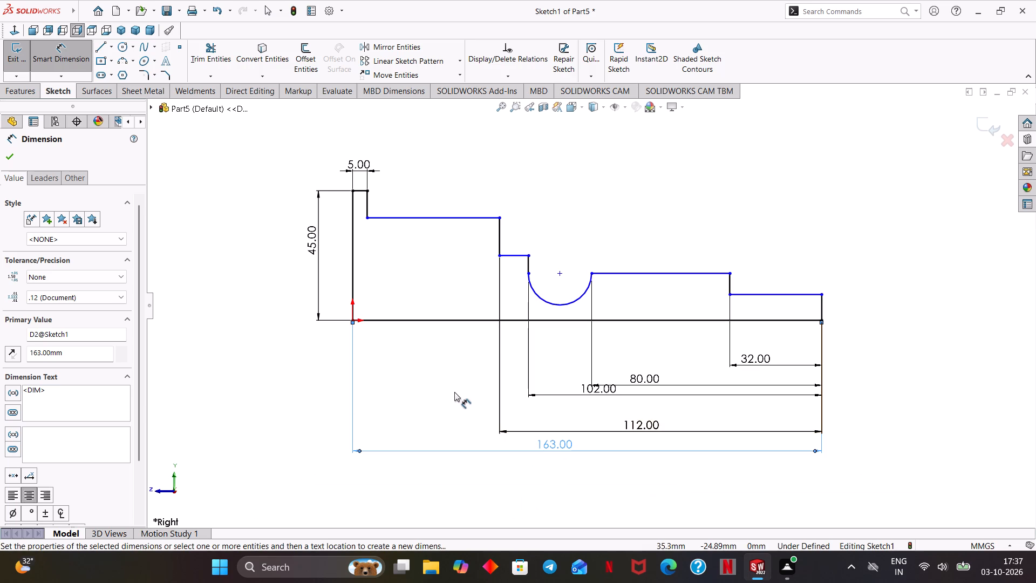
pyautogui.click(425, 216)
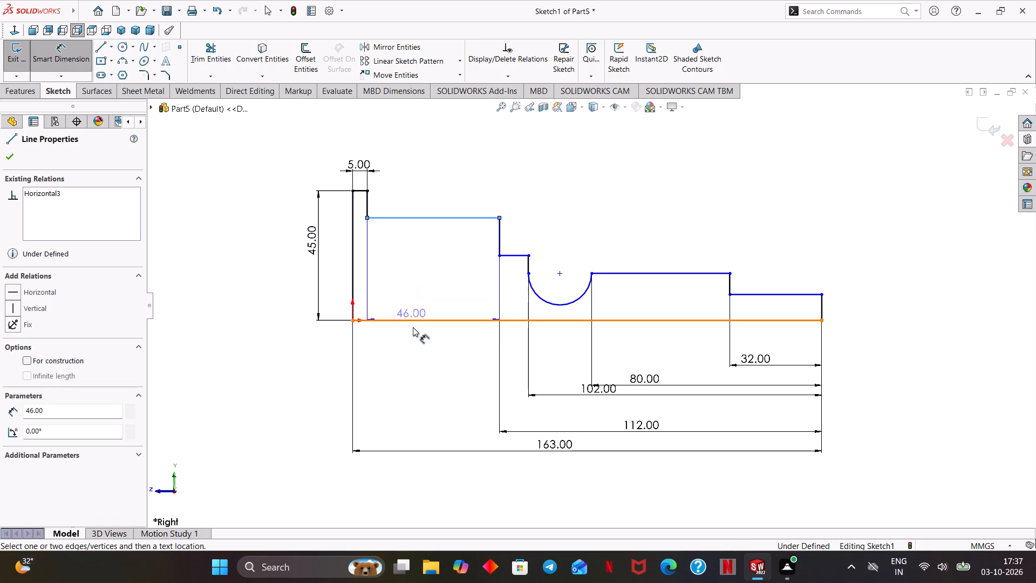
pyautogui.click(423, 317)
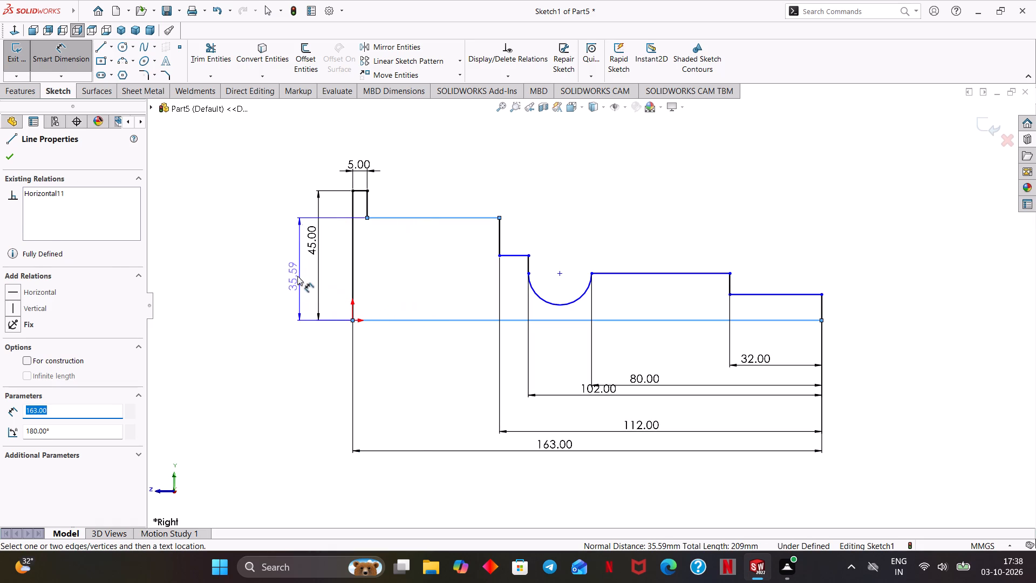
pyautogui.click(292, 274)
pyautogui.write('39')
pyautogui.press('Return')
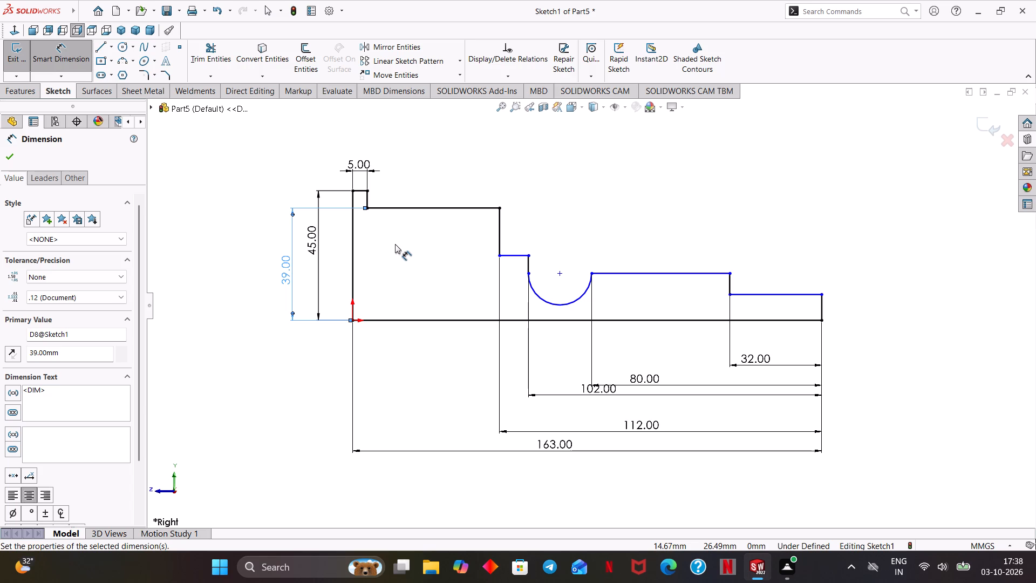
# Dimension the short horizontal line before the arc 38 mm above the baseline.
pyautogui.click(515, 257)
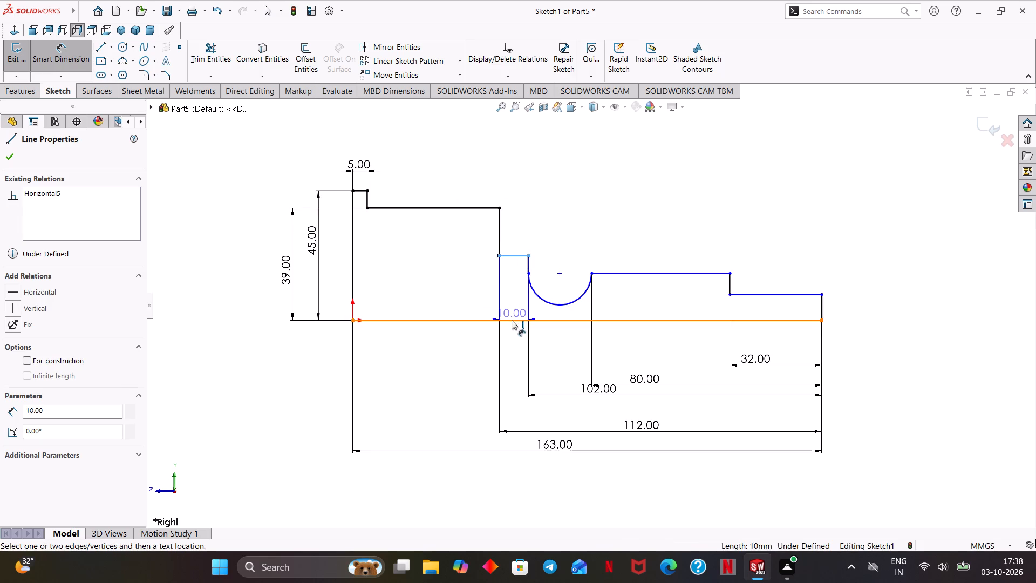
pyautogui.click(512, 320)
pyautogui.click(335, 277)
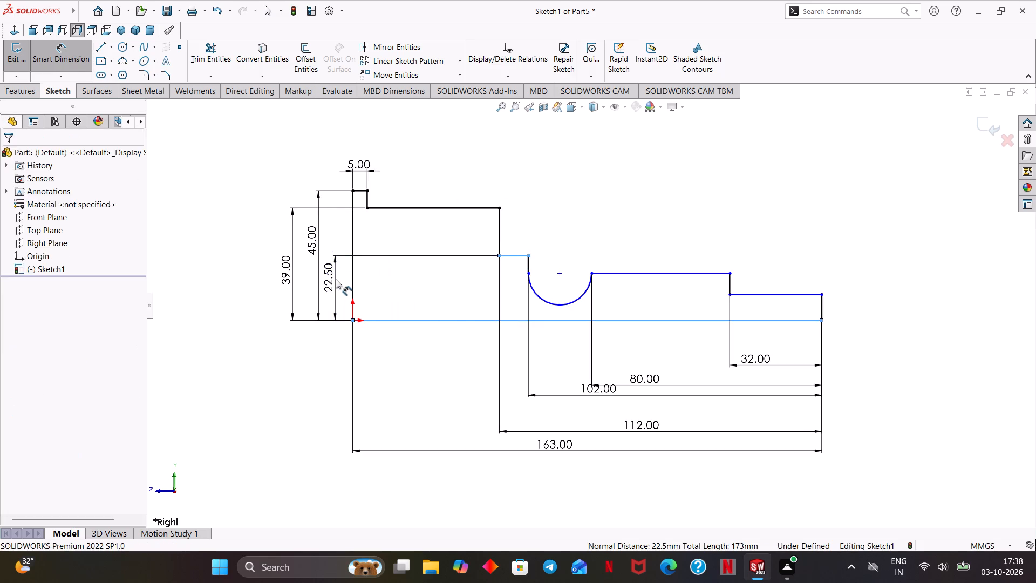
pyautogui.write('38')
pyautogui.press('Return')
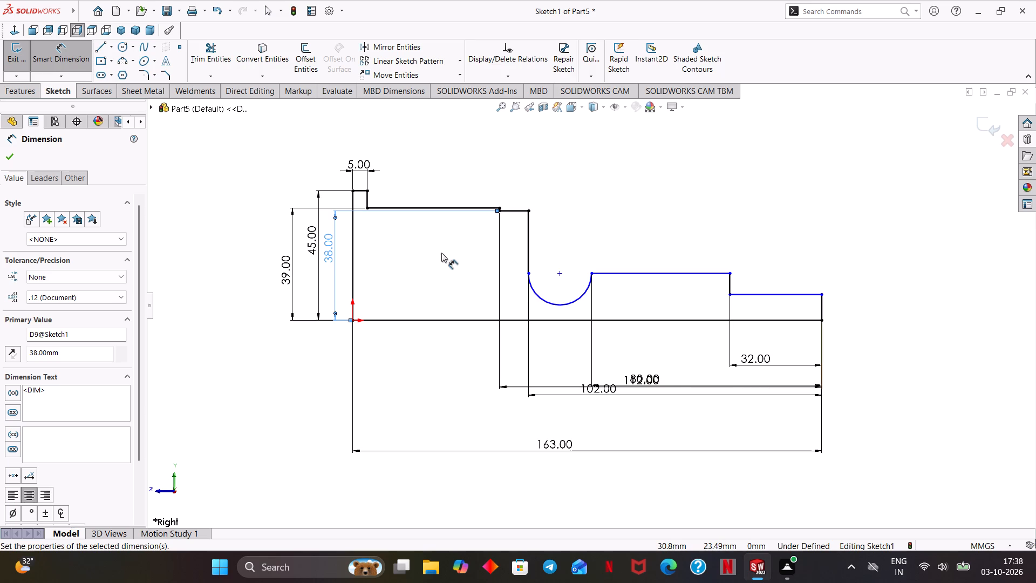
# Dimension the arc's radius as 11 mm.
pyautogui.click(562, 305)
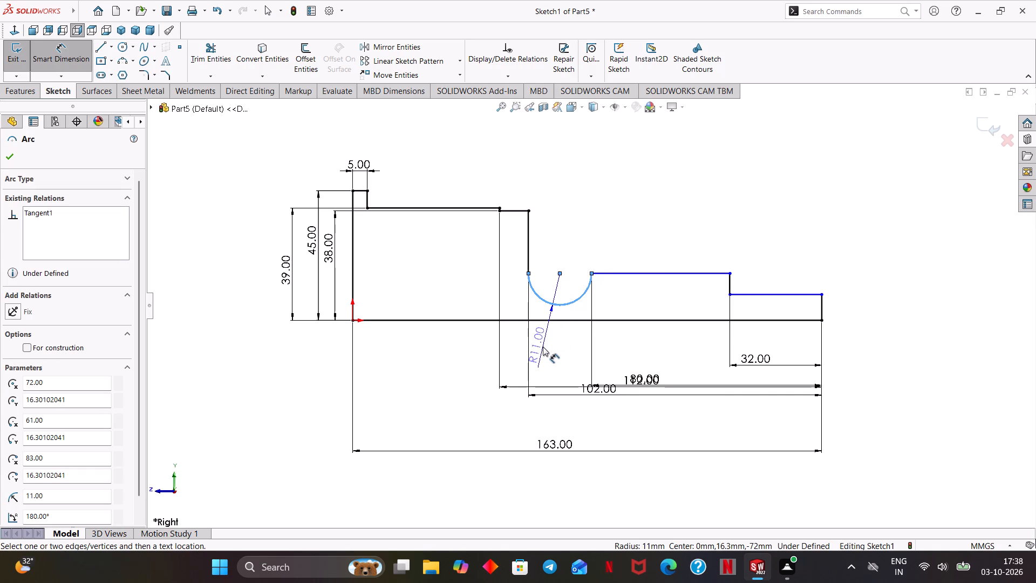
pyautogui.click(543, 347)
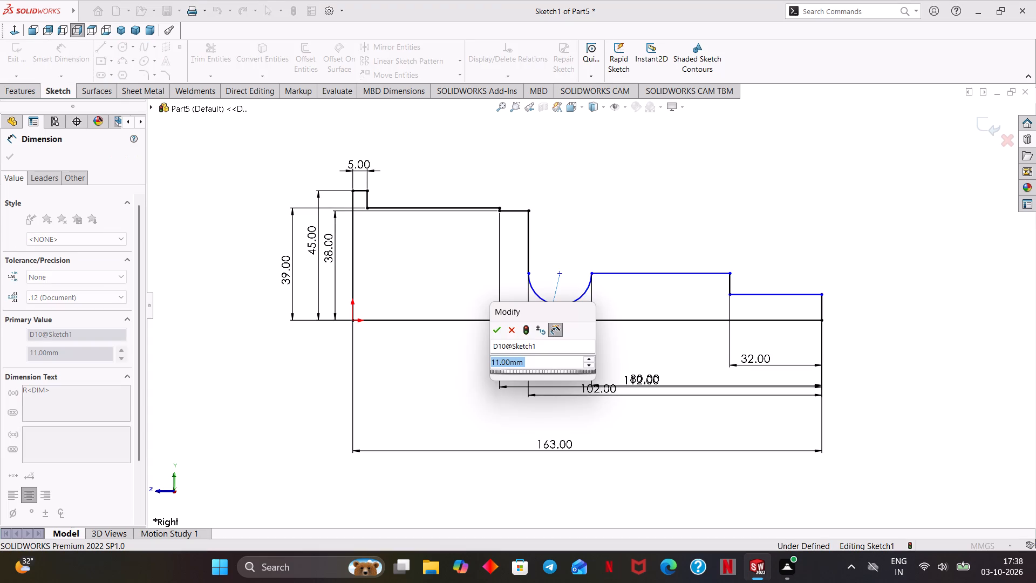
pyautogui.click(496, 335)
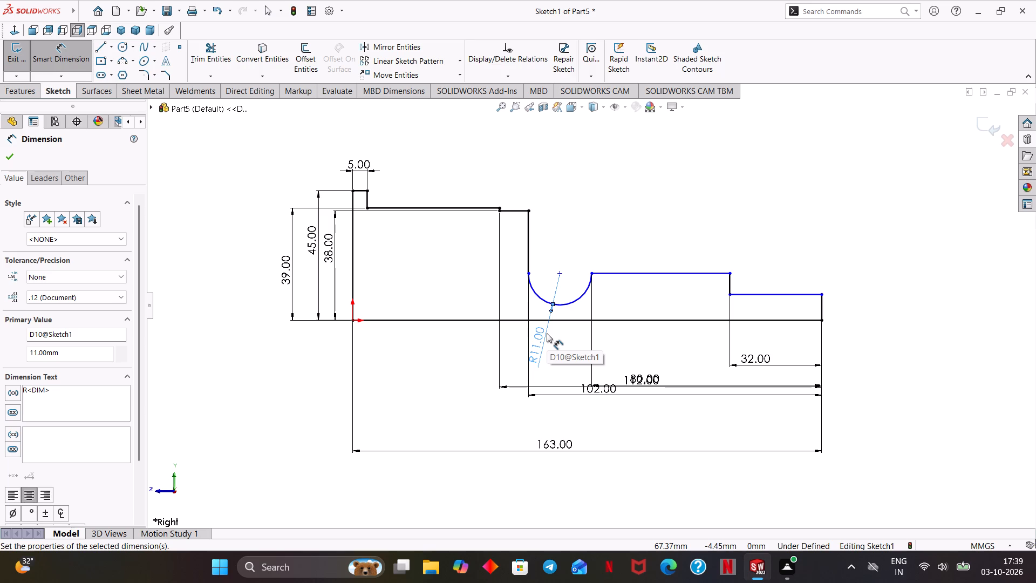
# Dimension the horizontal line between the arc and the end step 36 mm above the baseline.
pyautogui.click(676, 274)
pyautogui.click(668, 320)
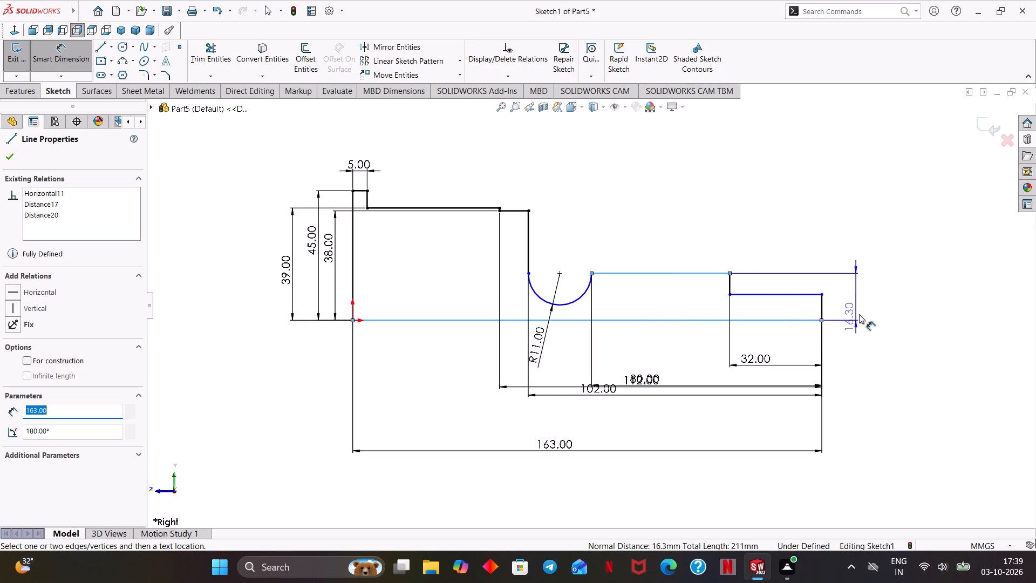
pyautogui.click(859, 308)
pyautogui.write('36')
pyautogui.press('Return')
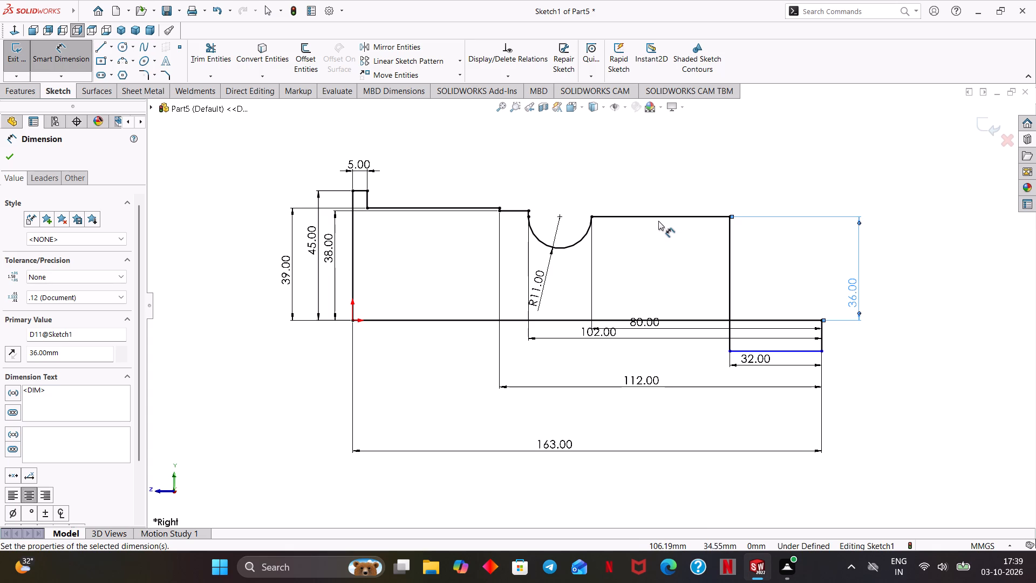
# Move the 39, 45, 38 and 5 mm dimensions farther away from the profile.
pyautogui.keyDown('ctrl'); pyautogui.moveTo(671, 211); pyautogui.dragTo(701, 198, button='middle'); pyautogui.keyUp('ctrl')
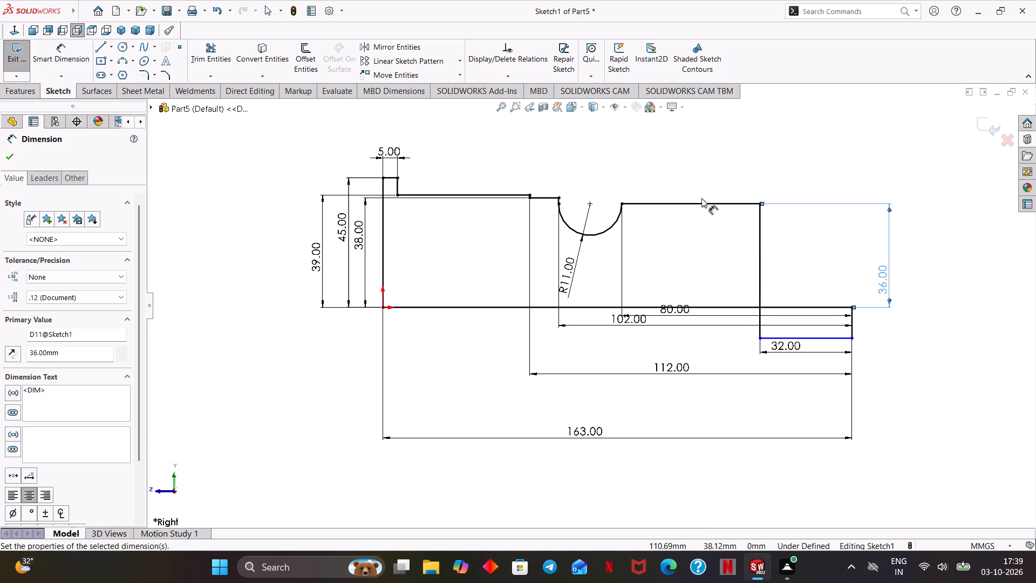
pyautogui.moveTo(318, 249); pyautogui.dragTo(298, 248)
pyautogui.moveTo(340, 231); pyautogui.dragTo(337, 231)
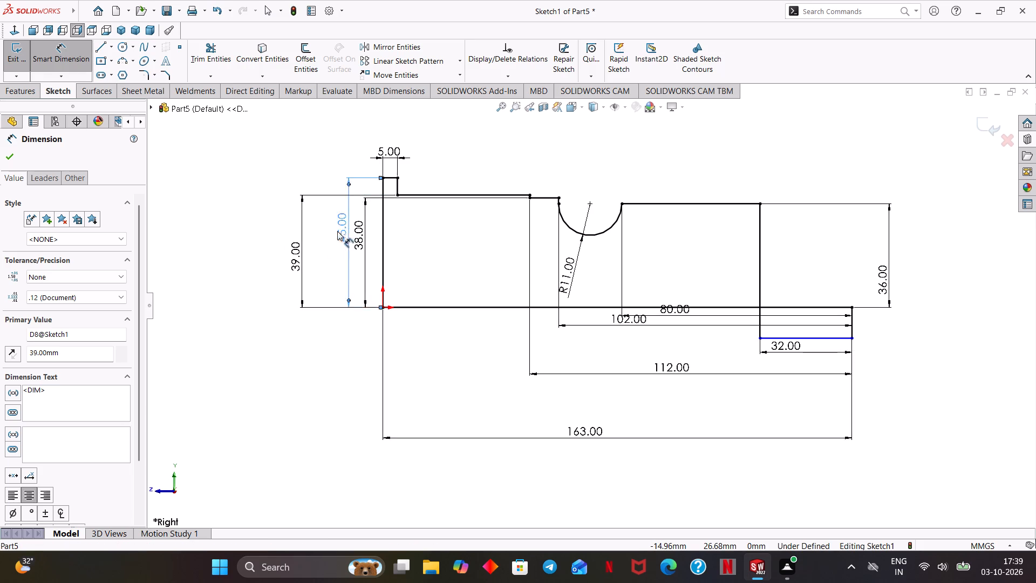
pyautogui.moveTo(337, 231); pyautogui.dragTo(322, 240)
pyautogui.moveTo(353, 238); pyautogui.dragTo(336, 238)
pyautogui.moveTo(388, 151); pyautogui.dragTo(397, 133)
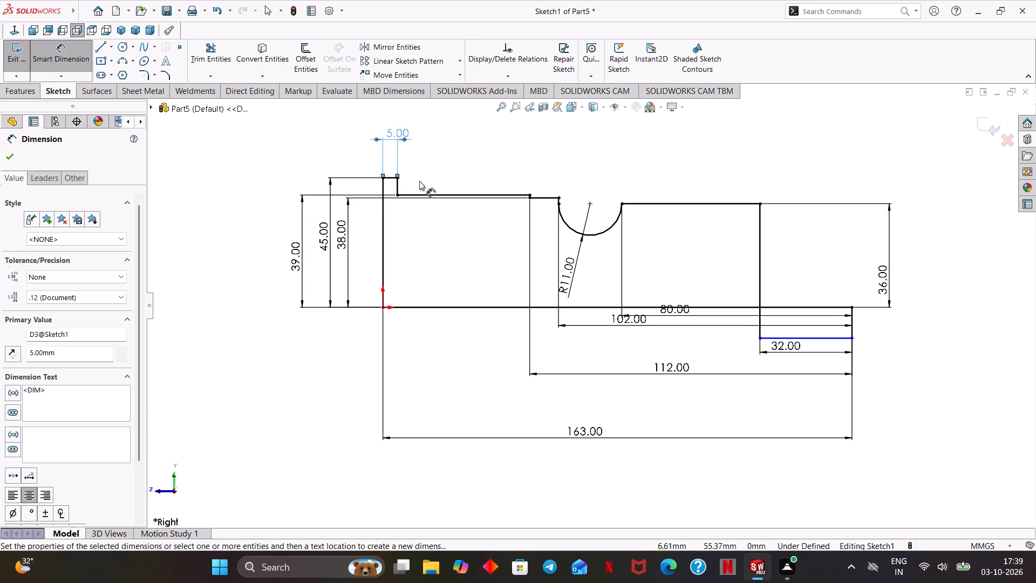
# Stack the horizontal dimensions below the profile in the order 32, 80, 102, 112 and 163 mm, with 163 mm lowest.
pyautogui.moveTo(584, 431); pyautogui.dragTo(605, 460)
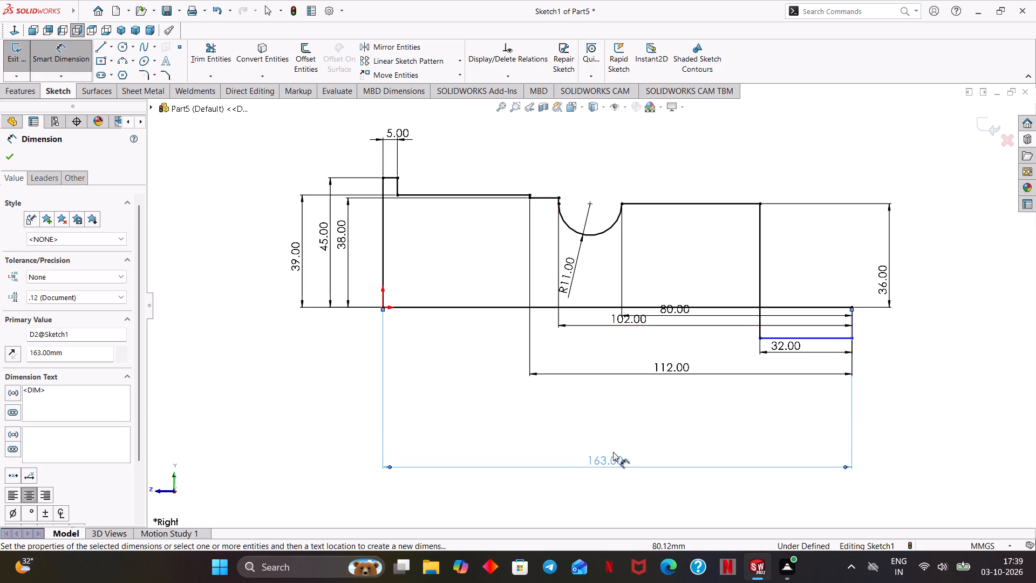
pyautogui.moveTo(668, 368); pyautogui.dragTo(633, 413)
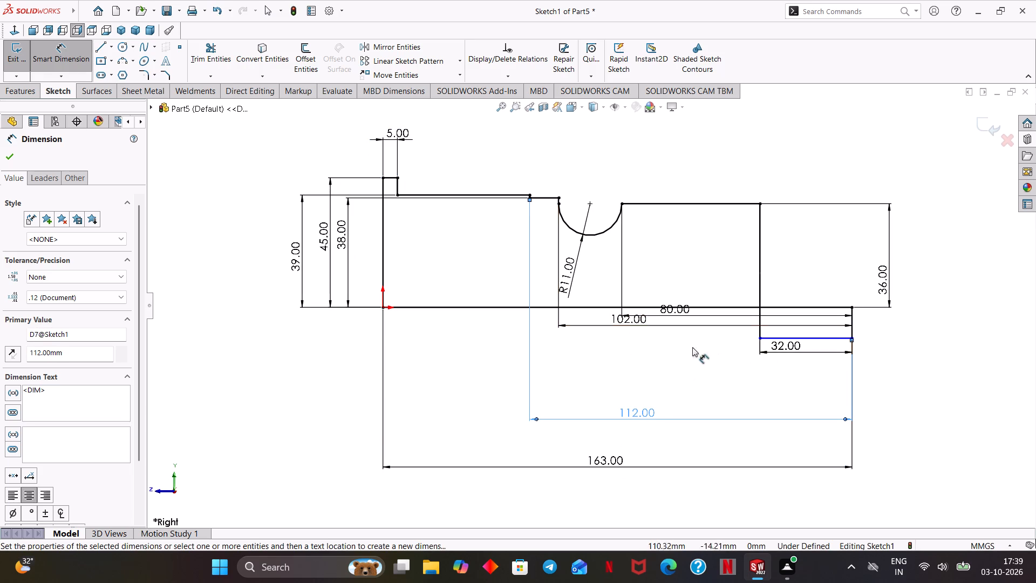
pyautogui.moveTo(666, 324); pyautogui.dragTo(676, 392)
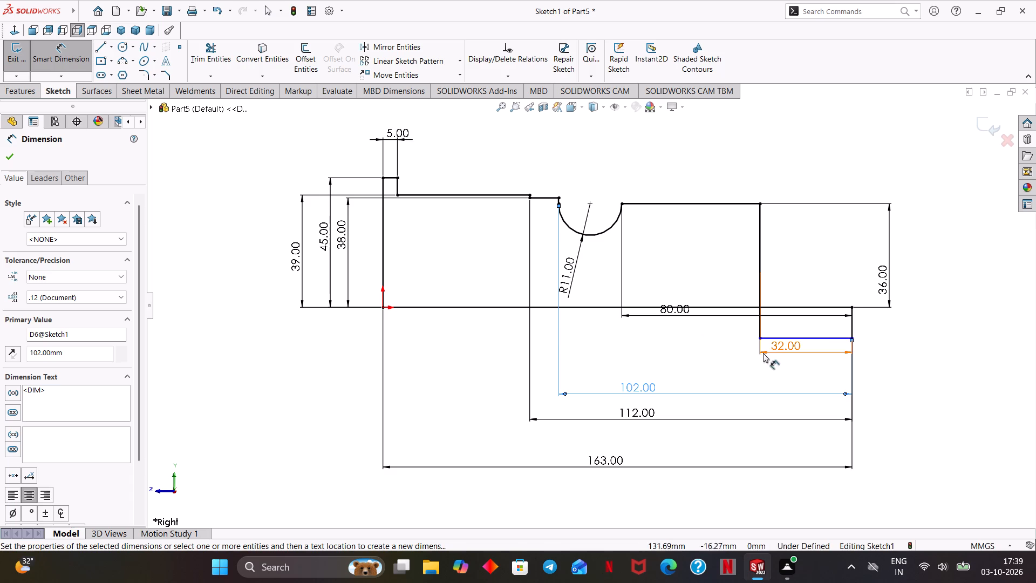
pyautogui.moveTo(693, 309); pyautogui.dragTo(695, 364)
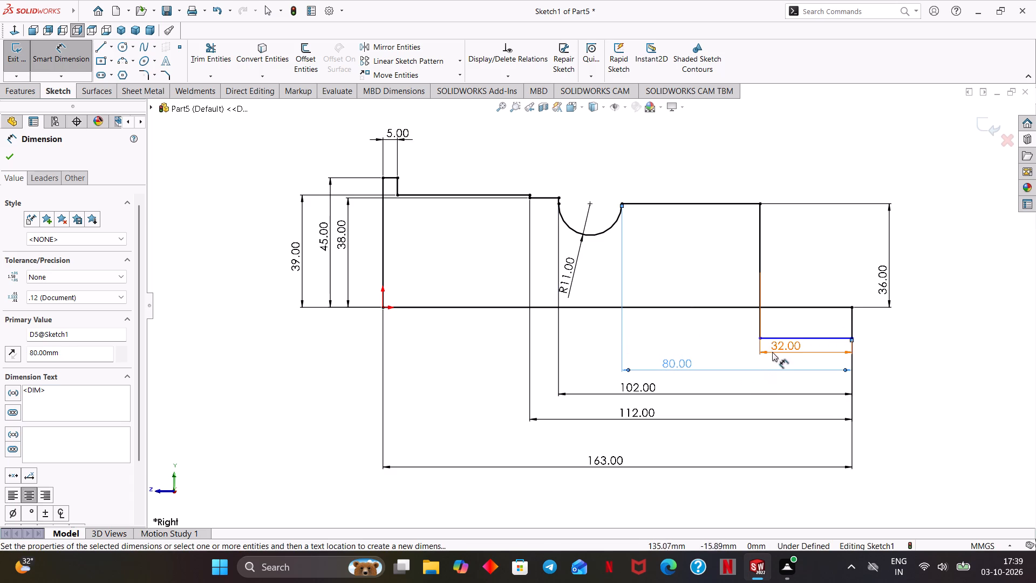
pyautogui.moveTo(777, 346); pyautogui.dragTo(804, 282)
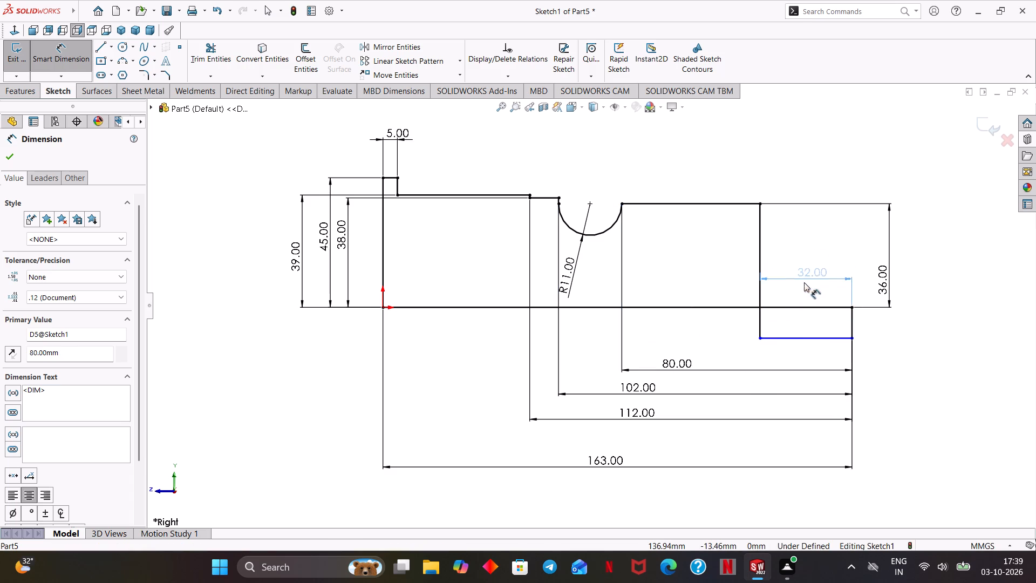
pyautogui.moveTo(804, 282); pyautogui.dragTo(802, 352)
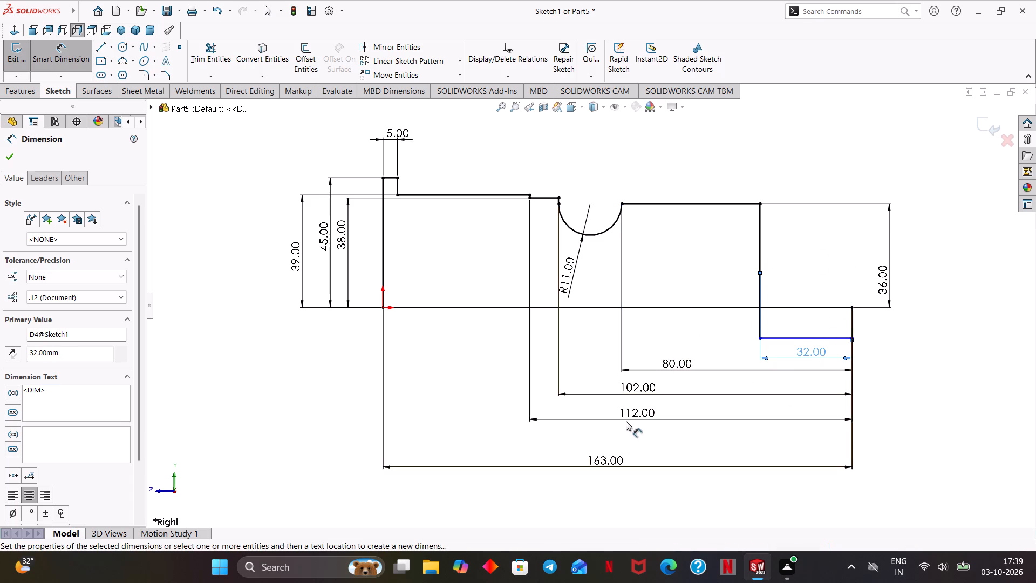
pyautogui.moveTo(631, 415); pyautogui.dragTo(625, 435)
pyautogui.moveTo(645, 392); pyautogui.dragTo(647, 416)
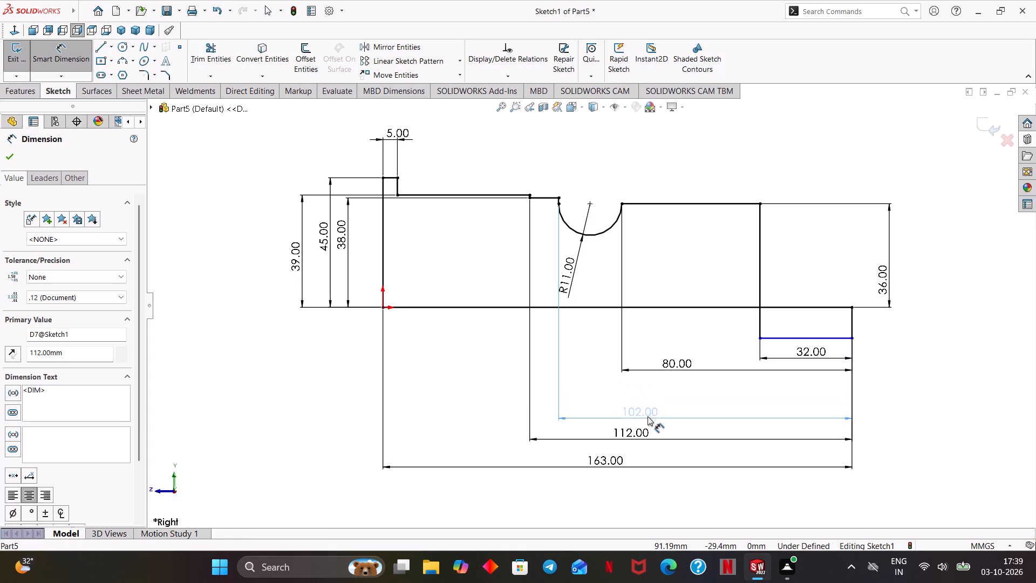
pyautogui.moveTo(647, 416); pyautogui.dragTo(644, 420)
pyautogui.moveTo(669, 365); pyautogui.dragTo(653, 397)
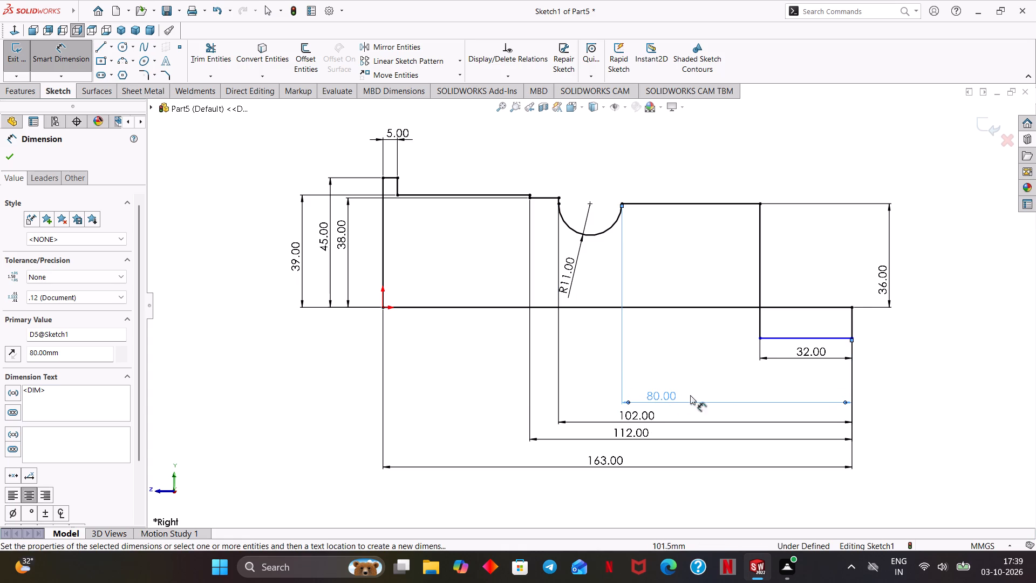
pyautogui.moveTo(801, 355); pyautogui.dragTo(792, 385)
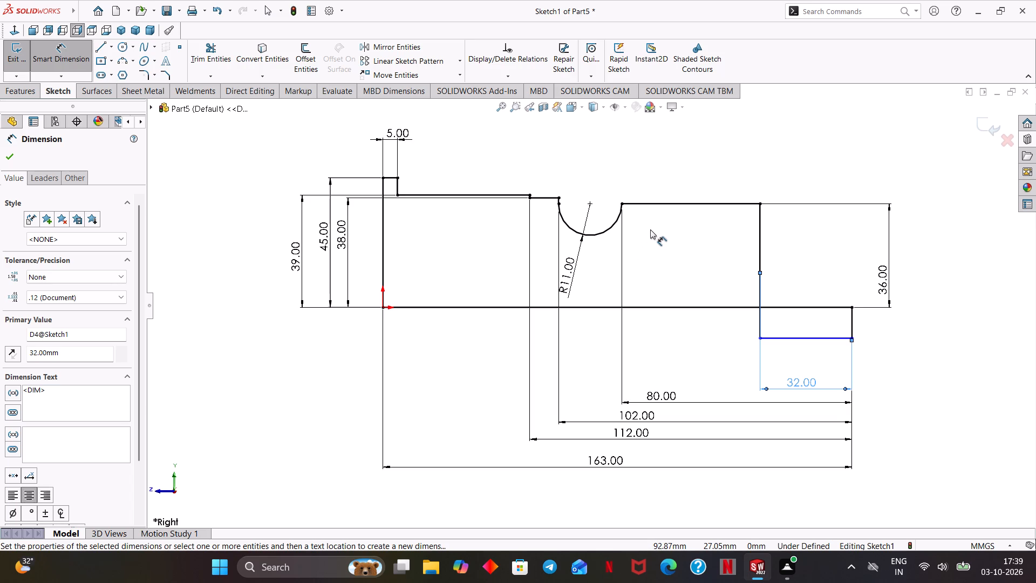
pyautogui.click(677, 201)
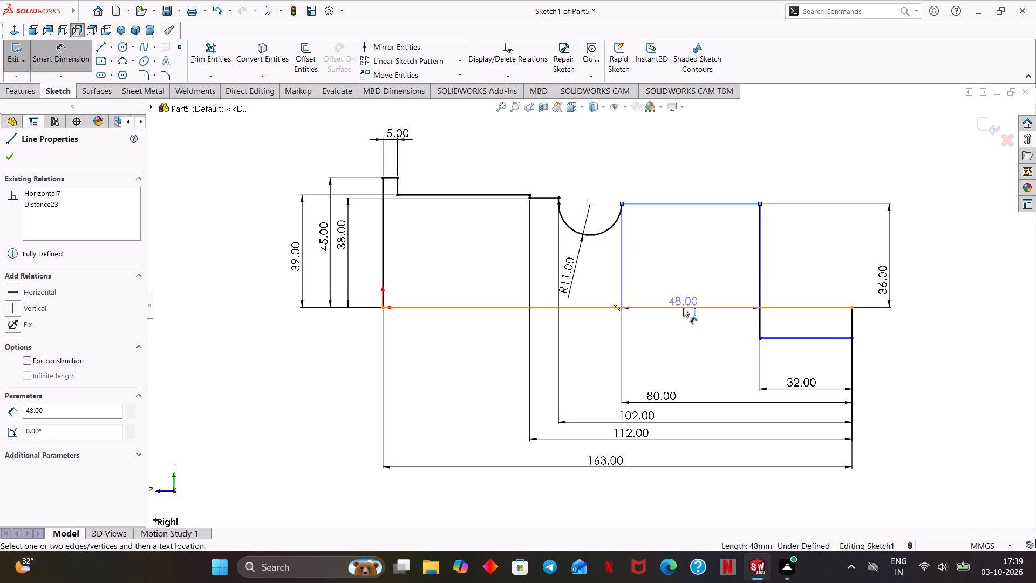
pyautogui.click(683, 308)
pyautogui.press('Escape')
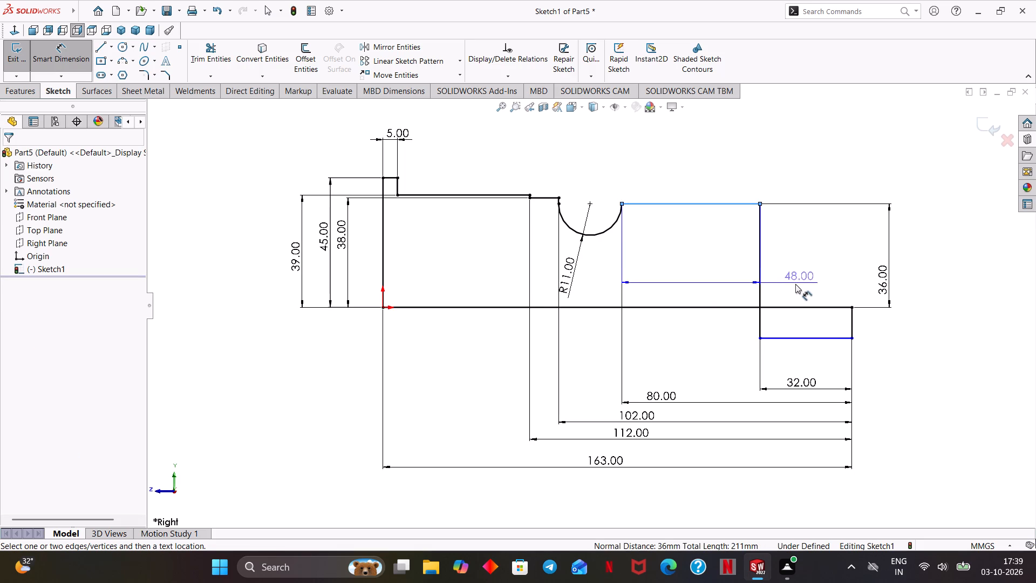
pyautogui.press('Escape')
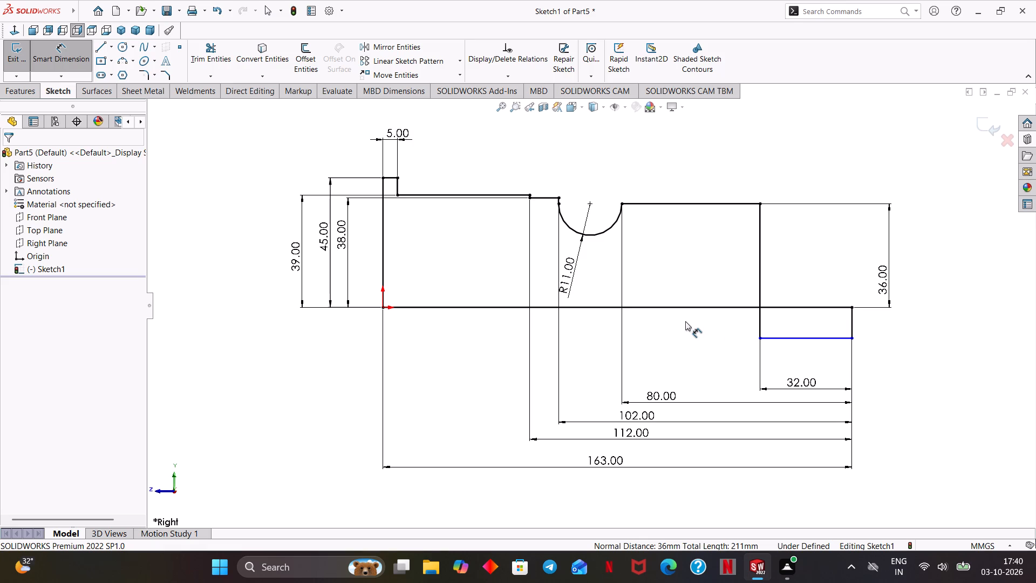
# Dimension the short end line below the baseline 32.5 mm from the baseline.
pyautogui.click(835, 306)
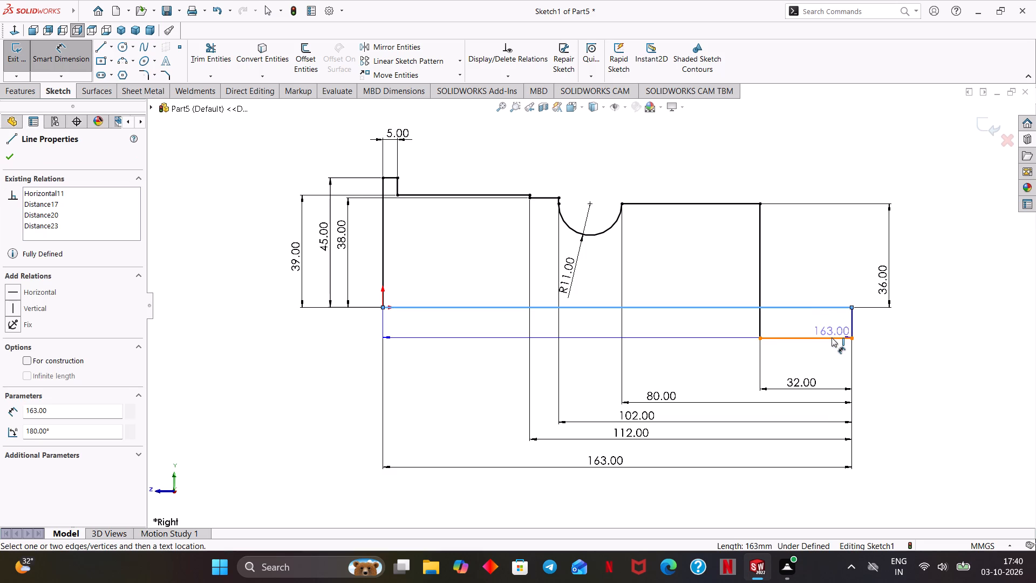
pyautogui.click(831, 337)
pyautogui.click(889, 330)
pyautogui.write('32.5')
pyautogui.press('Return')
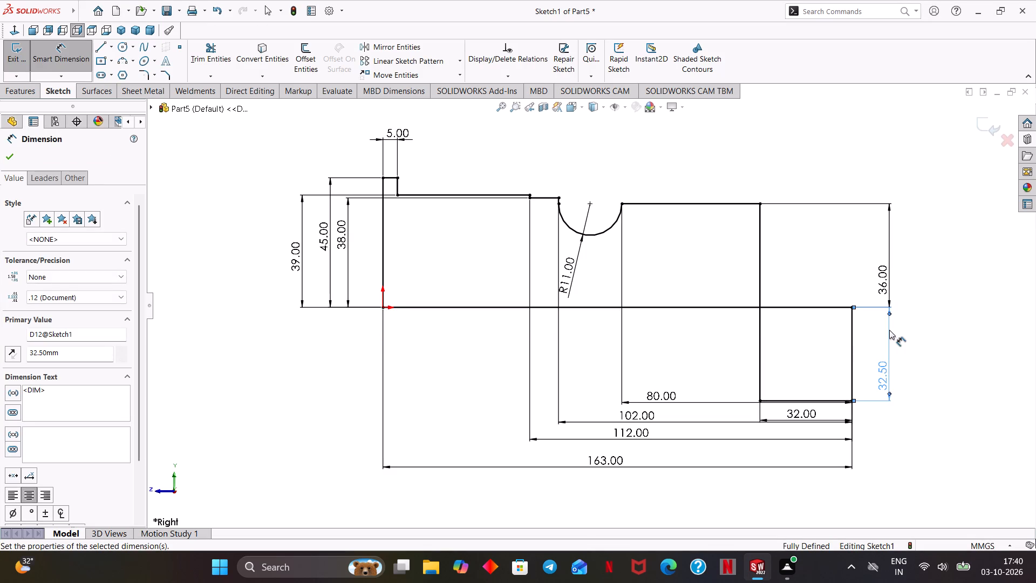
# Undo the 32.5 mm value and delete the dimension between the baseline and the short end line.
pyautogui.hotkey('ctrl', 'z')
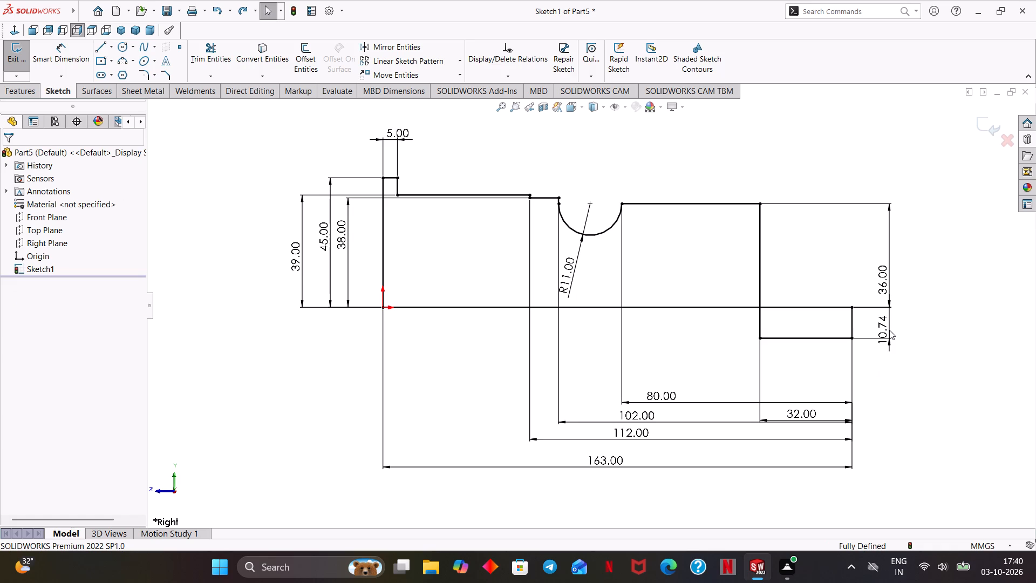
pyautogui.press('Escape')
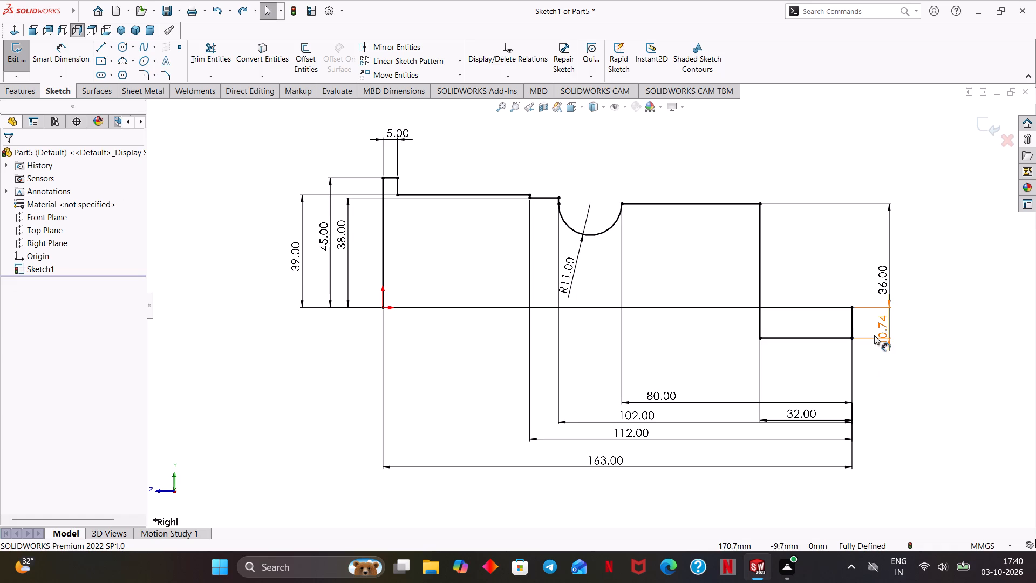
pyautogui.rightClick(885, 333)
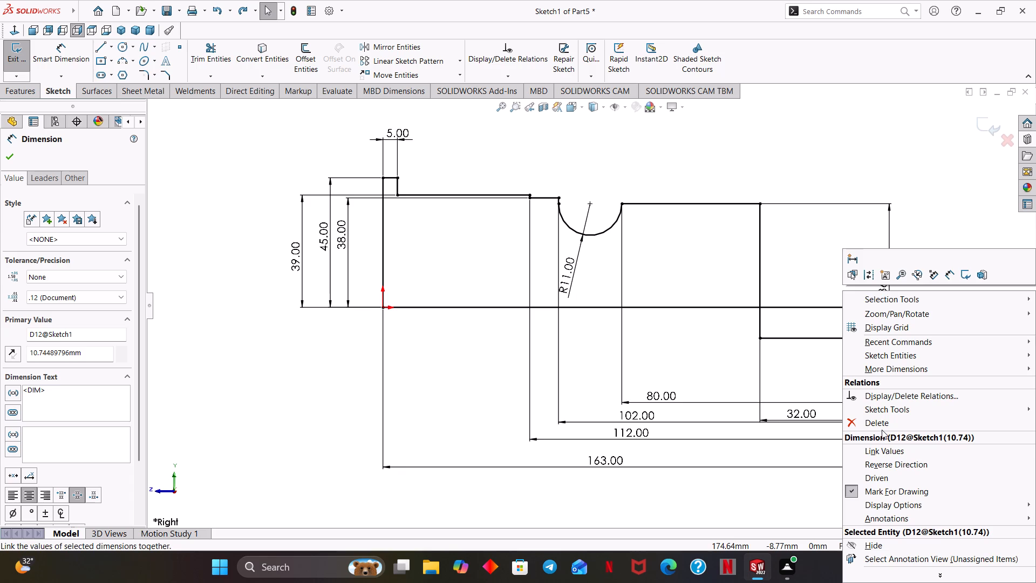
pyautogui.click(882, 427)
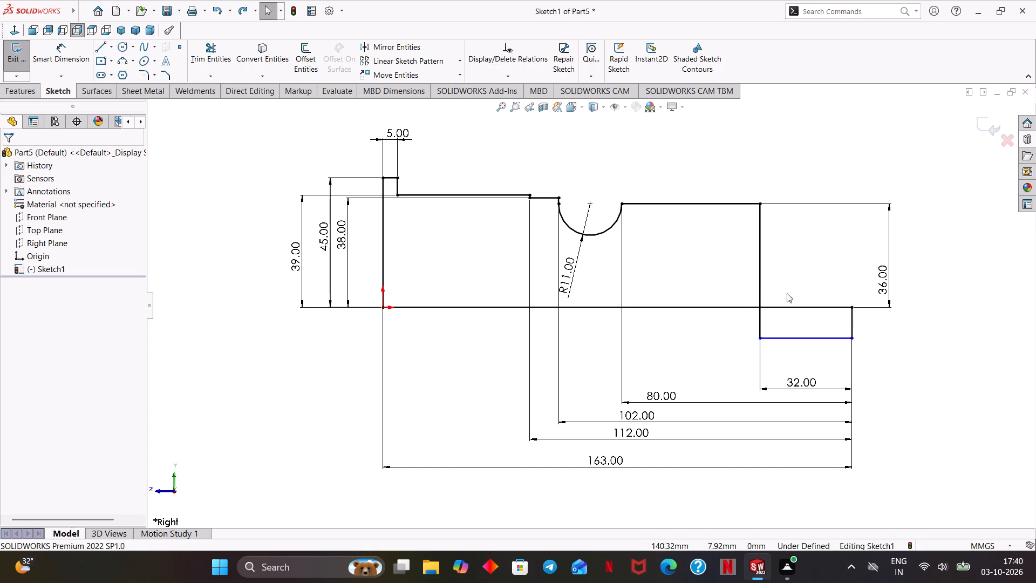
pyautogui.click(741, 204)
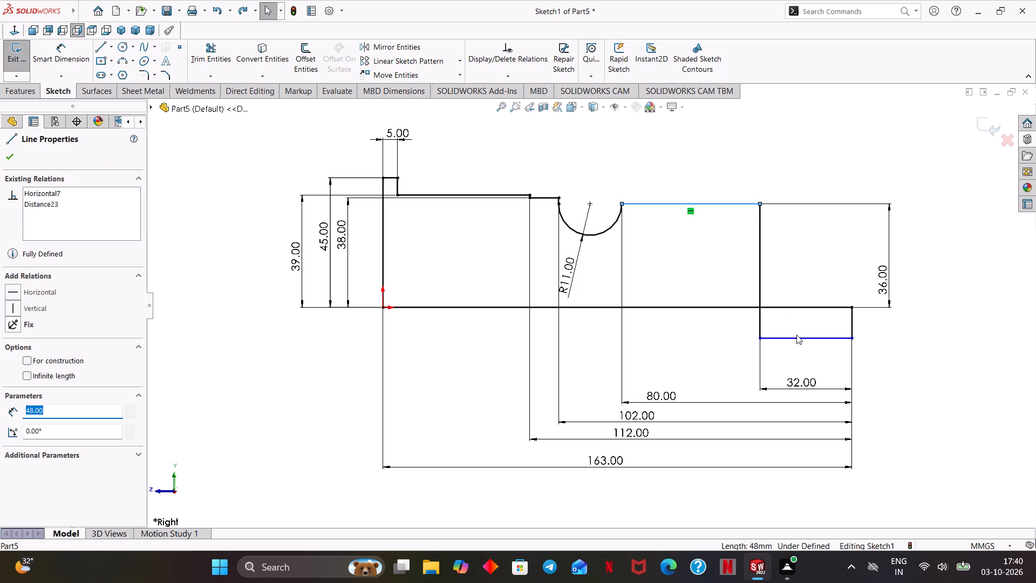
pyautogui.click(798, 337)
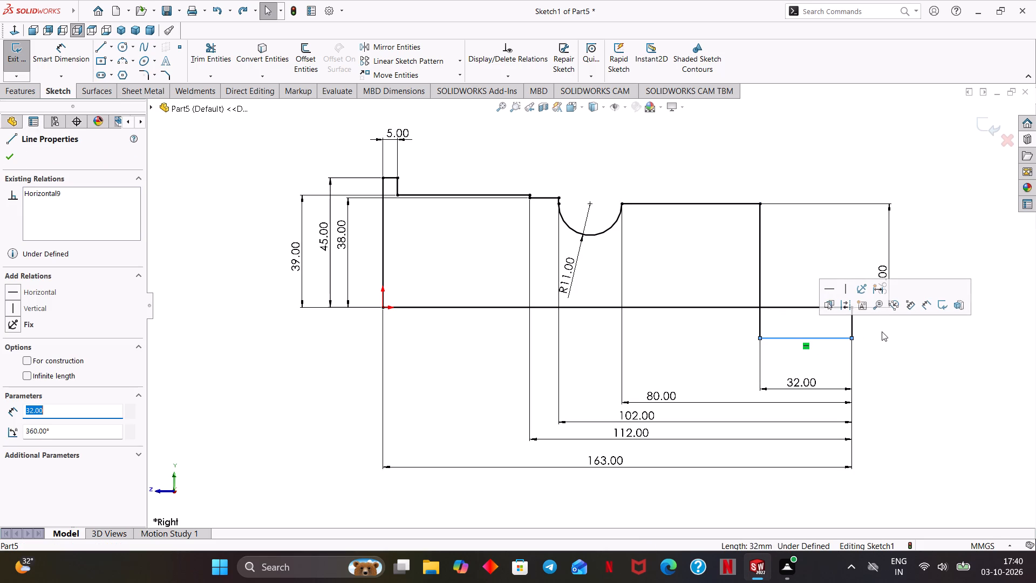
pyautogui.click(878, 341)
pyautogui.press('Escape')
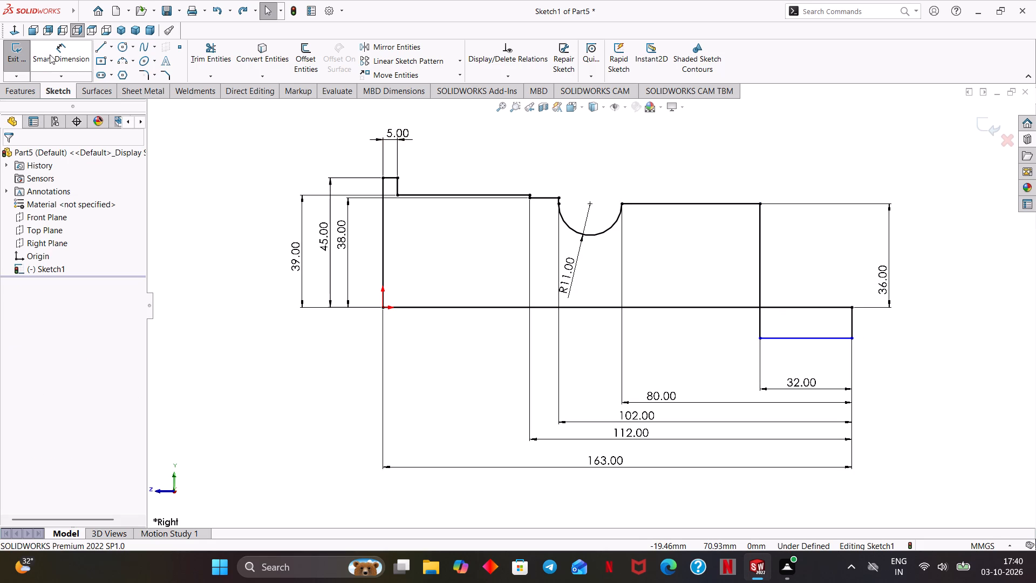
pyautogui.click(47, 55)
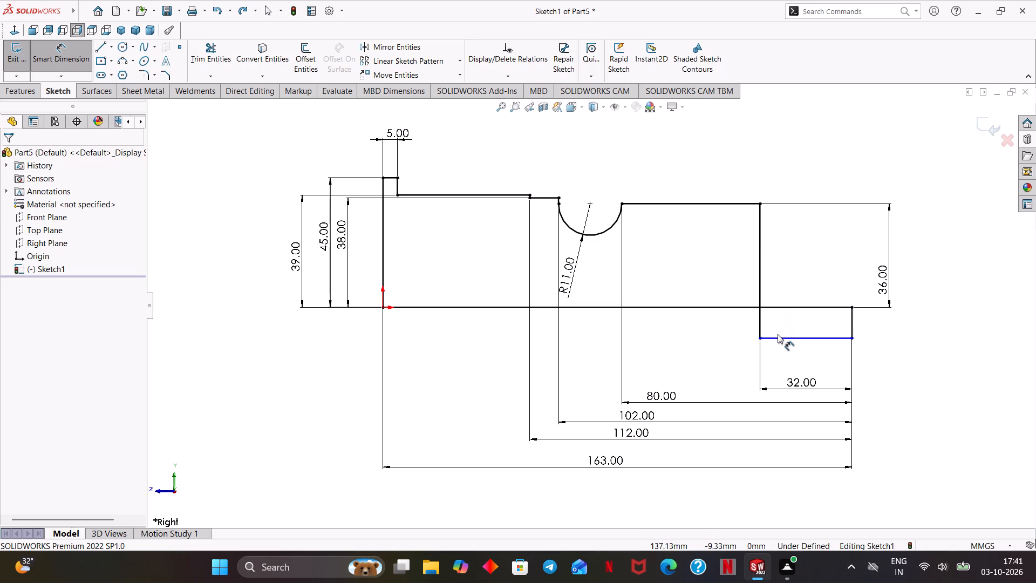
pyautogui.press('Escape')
# Move the short end line from below the baseline to above it, slightly lower than the adjacent 36 mm high line.
pyautogui.moveTo(791, 338); pyautogui.dragTo(790, 268)
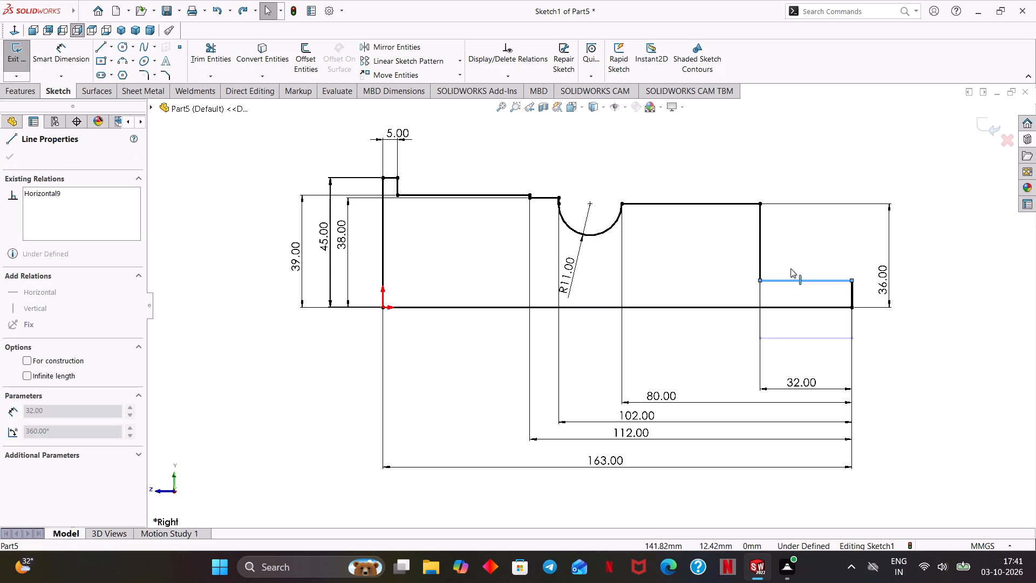
pyautogui.moveTo(790, 268); pyautogui.dragTo(782, 227)
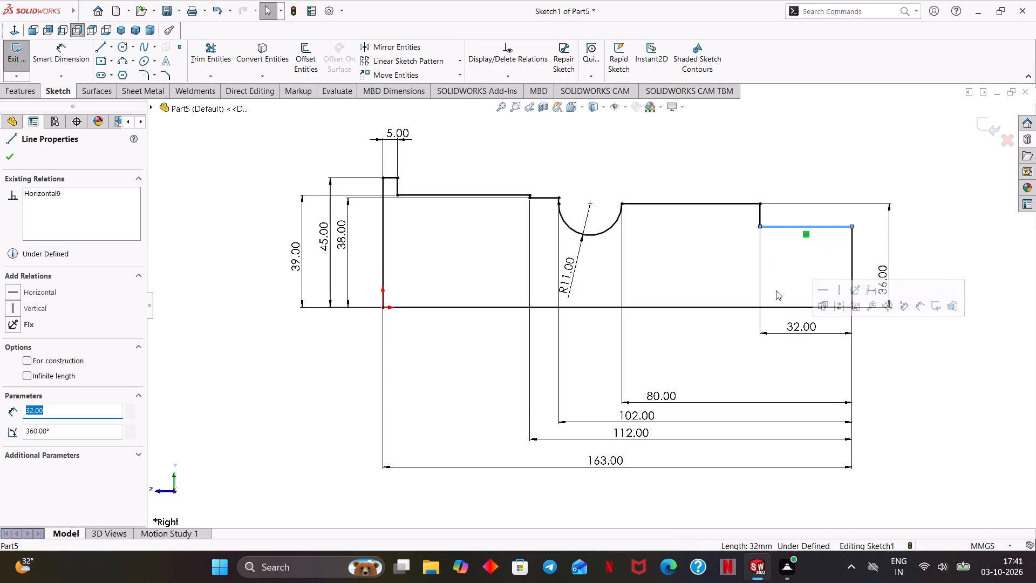
# Dimension the short end line 32.5 mm above the baseline, placing the dimension outside the 36 mm one.
pyautogui.press('Escape')
pyautogui.click(784, 280)
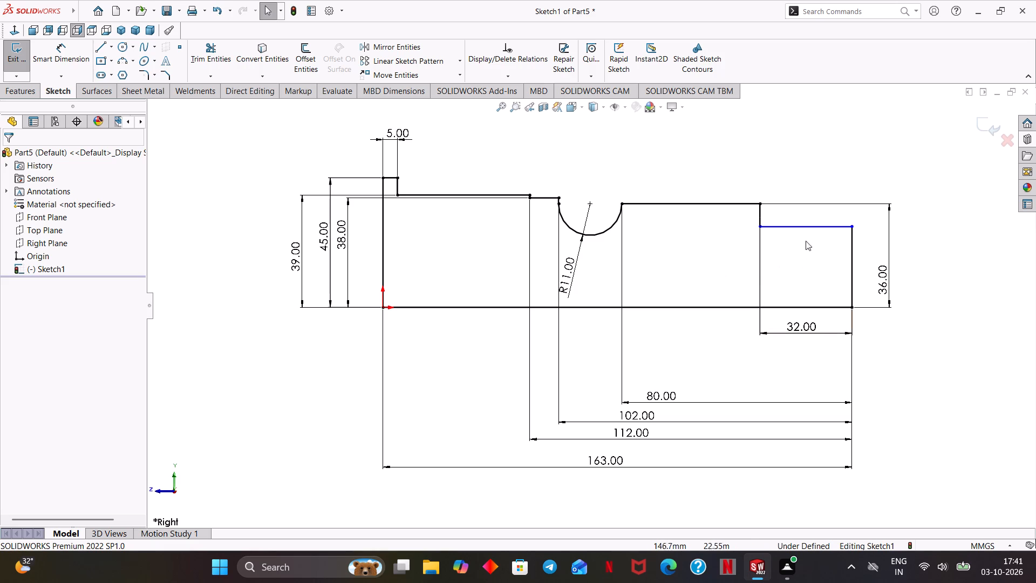
pyautogui.click(64, 61)
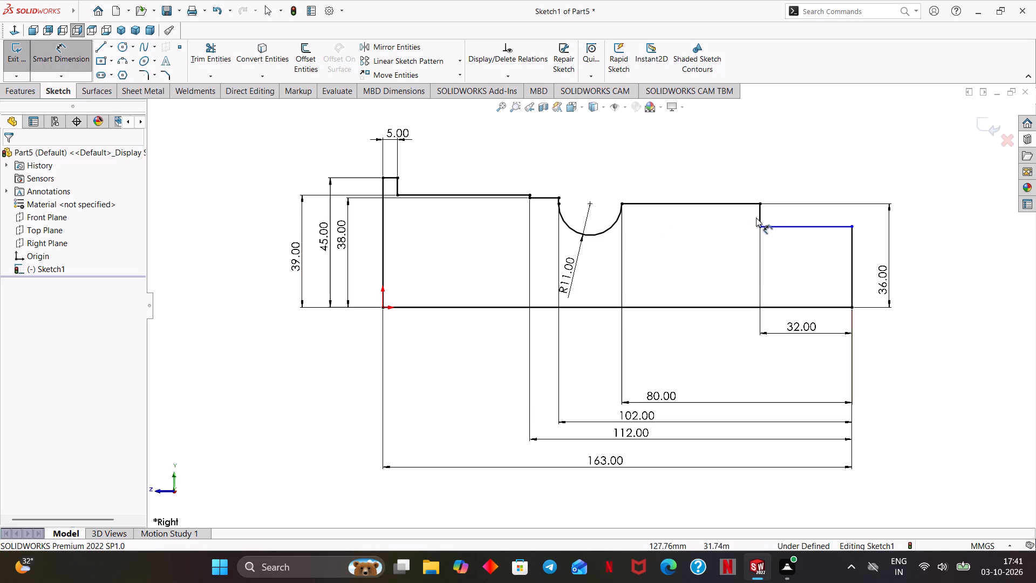
pyautogui.click(781, 225)
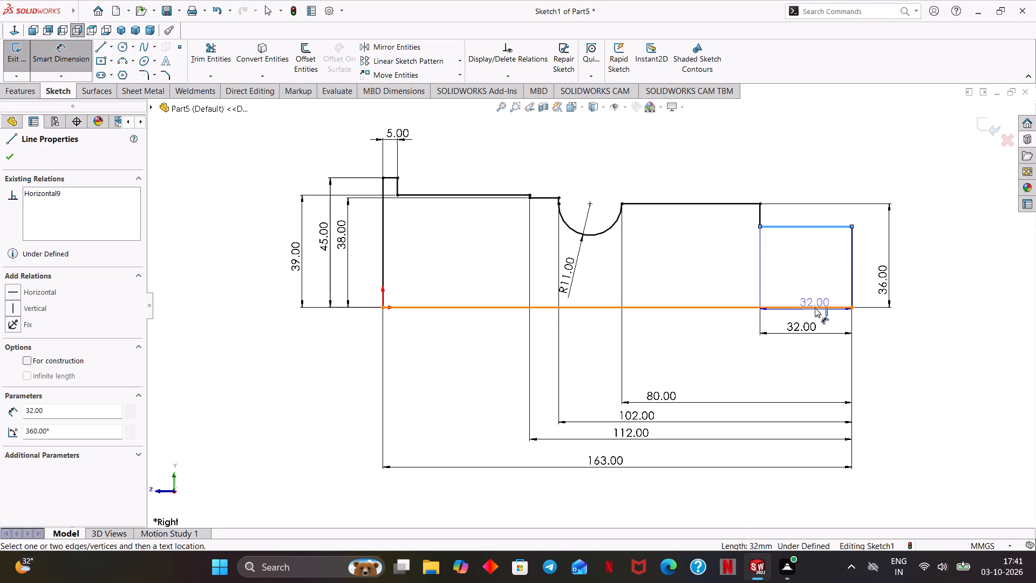
pyautogui.click(815, 308)
pyautogui.click(916, 269)
pyautogui.write('32.5')
pyautogui.press('Return')
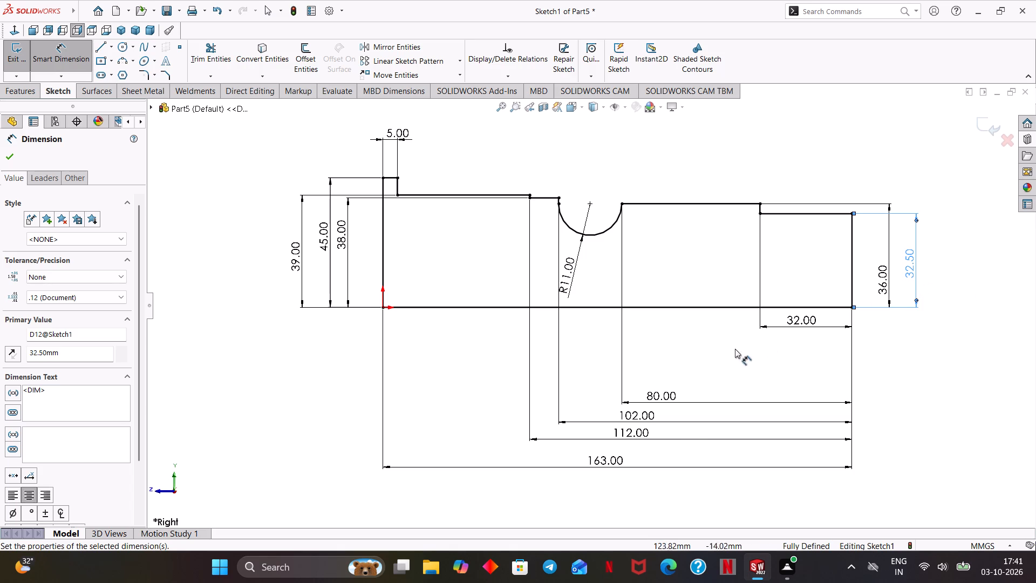
# Space the stacked 32, 80, 102, 112 and 163 mm dimensions evenly and closer together below the profile.
pyautogui.moveTo(666, 399); pyautogui.dragTo(673, 372)
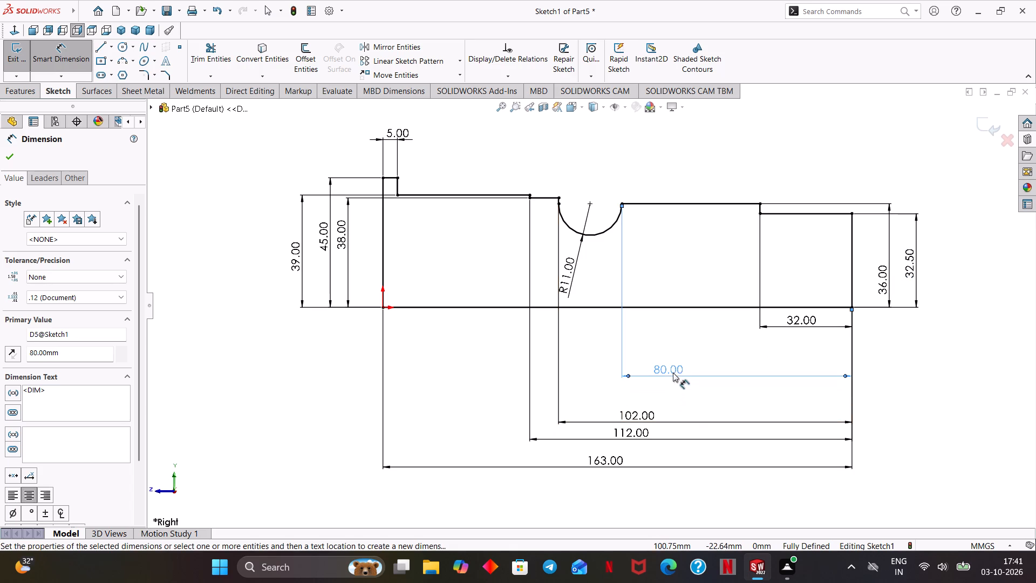
pyautogui.moveTo(647, 417); pyautogui.dragTo(647, 395)
pyautogui.moveTo(636, 434); pyautogui.dragTo(638, 418)
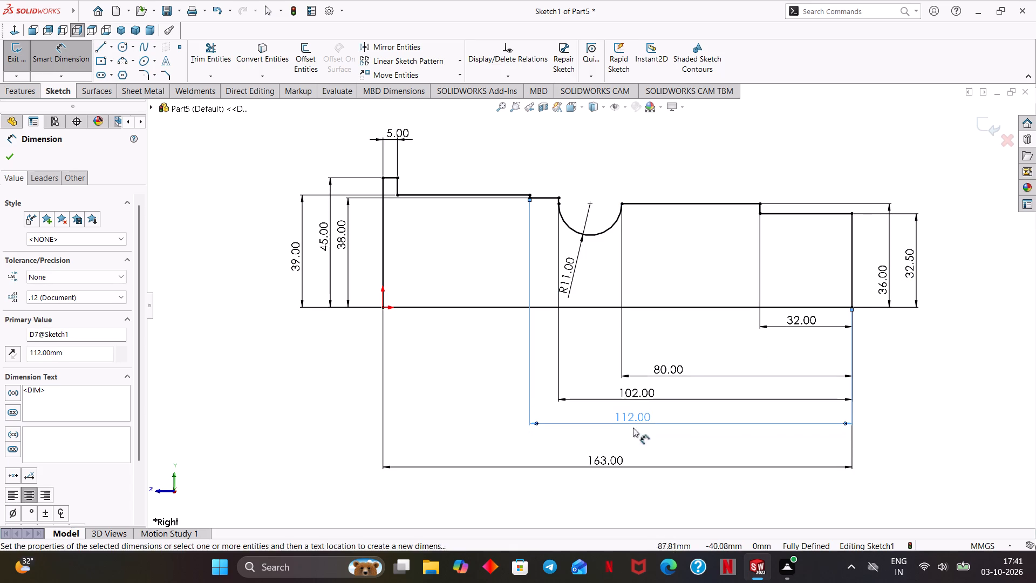
pyautogui.moveTo(614, 466); pyautogui.dragTo(620, 439)
pyautogui.moveTo(781, 319); pyautogui.dragTo(776, 335)
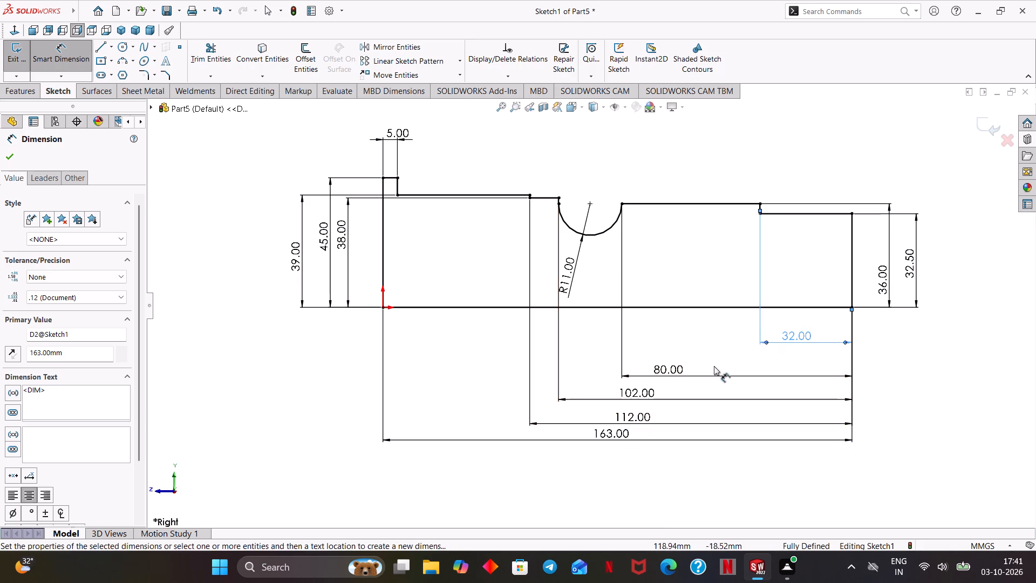
pyautogui.moveTo(679, 370); pyautogui.dragTo(683, 362)
pyautogui.moveTo(652, 395); pyautogui.dragTo(658, 385)
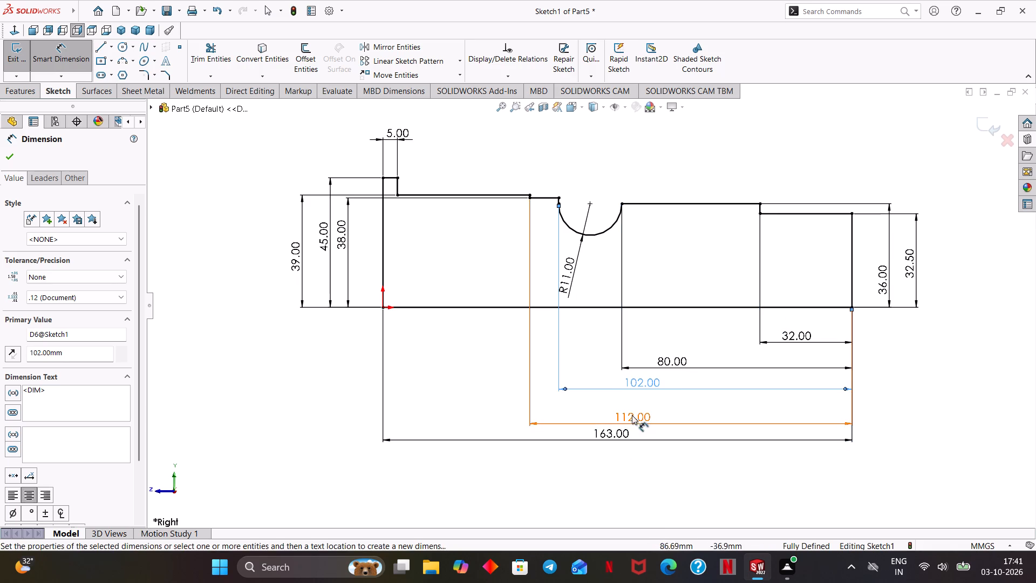
pyautogui.moveTo(631, 417); pyautogui.dragTo(638, 405)
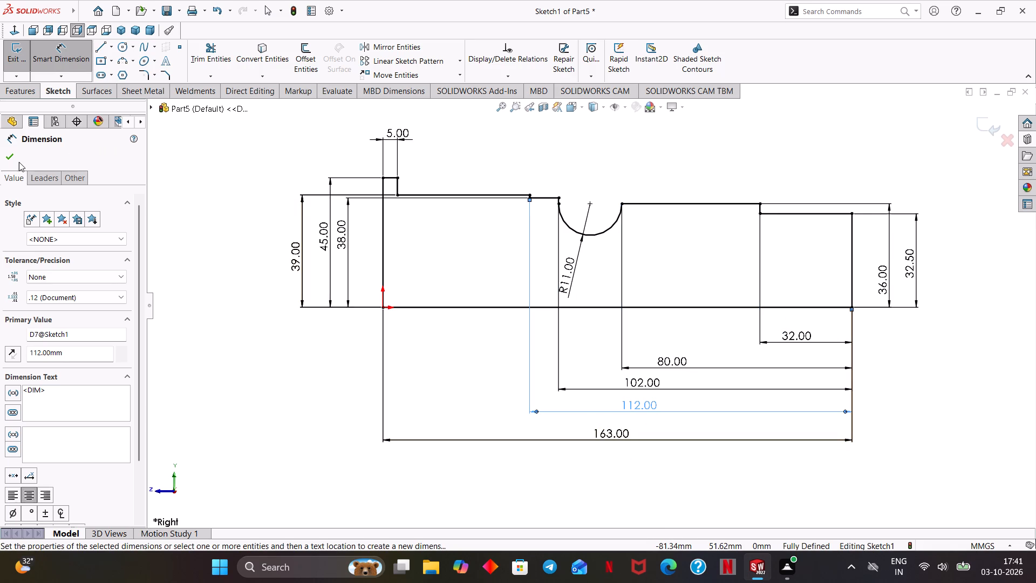
pyautogui.click(6, 161)
# Revolve the closed profile 360 degrees about its 163 mm baseline.
pyautogui.click(8, 99)
pyautogui.click(10, 92)
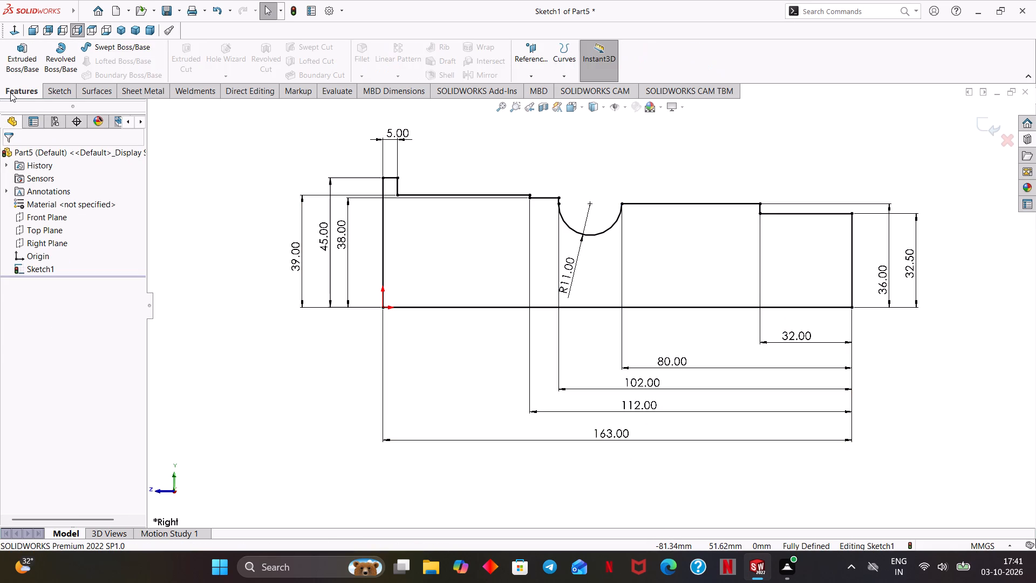
pyautogui.click(66, 61)
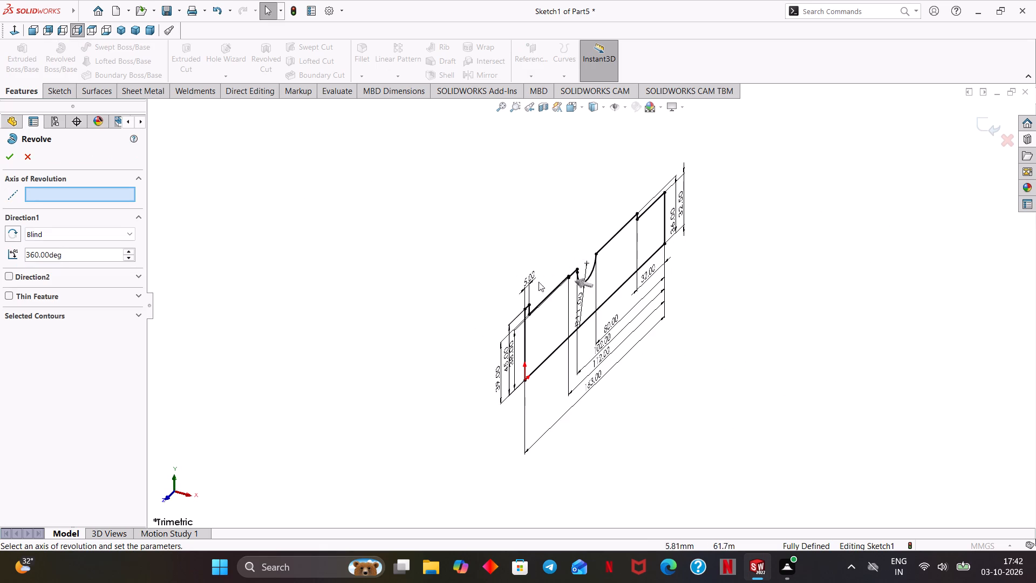
pyautogui.click(589, 320)
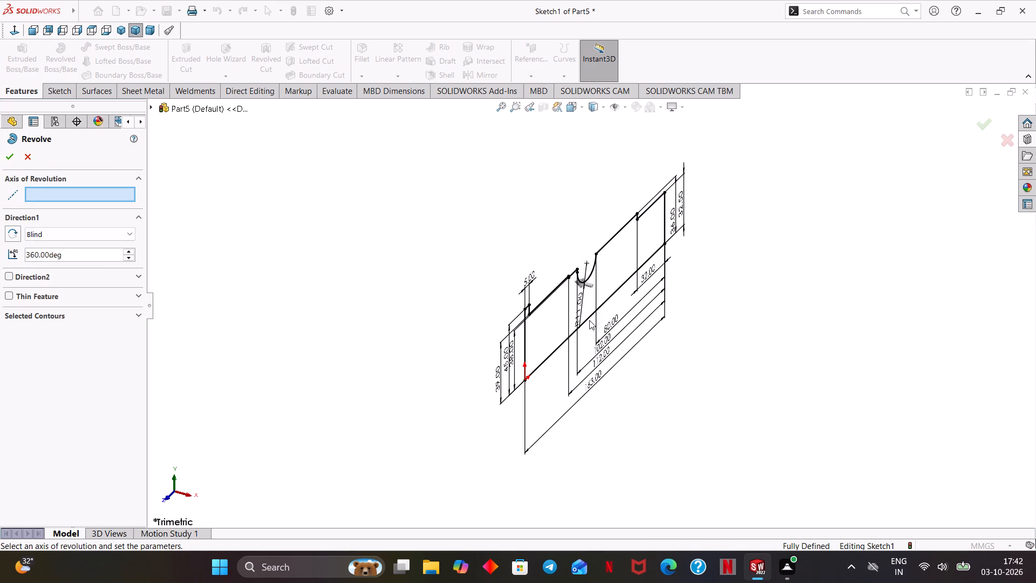
pyautogui.click(589, 318)
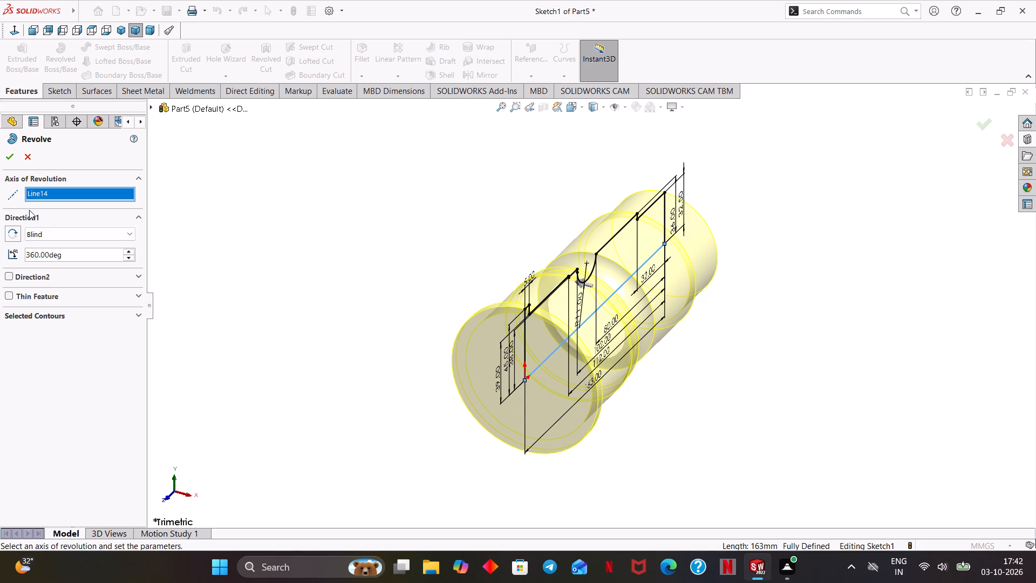
pyautogui.click(6, 156)
# Examine the revolved stepped body and its groove from both ends.
pyautogui.moveTo(702, 349); pyautogui.dragTo(663, 351, button='middle')
pyautogui.click(673, 379)
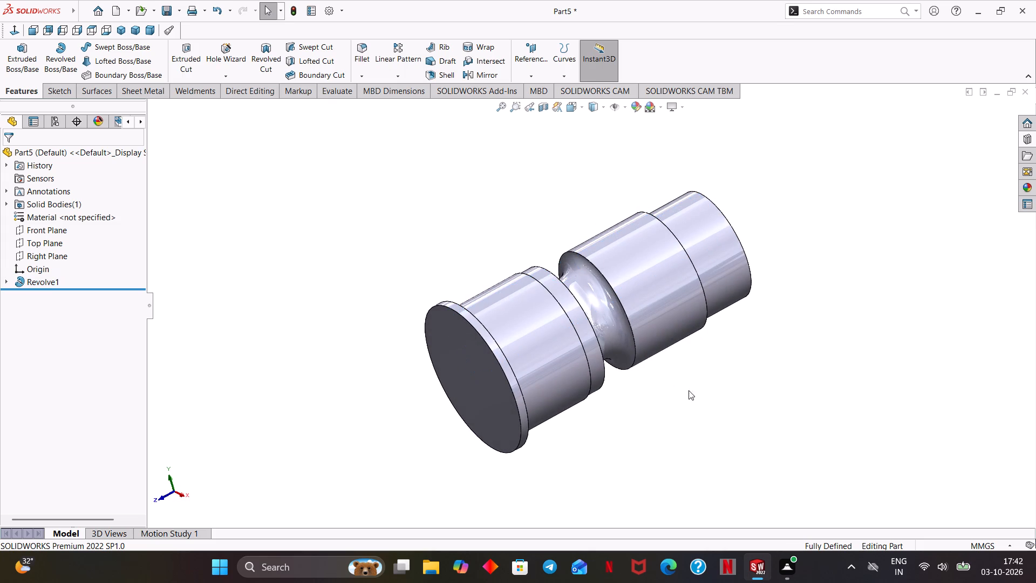
pyautogui.moveTo(684, 404); pyautogui.dragTo(912, 322, button='middle')
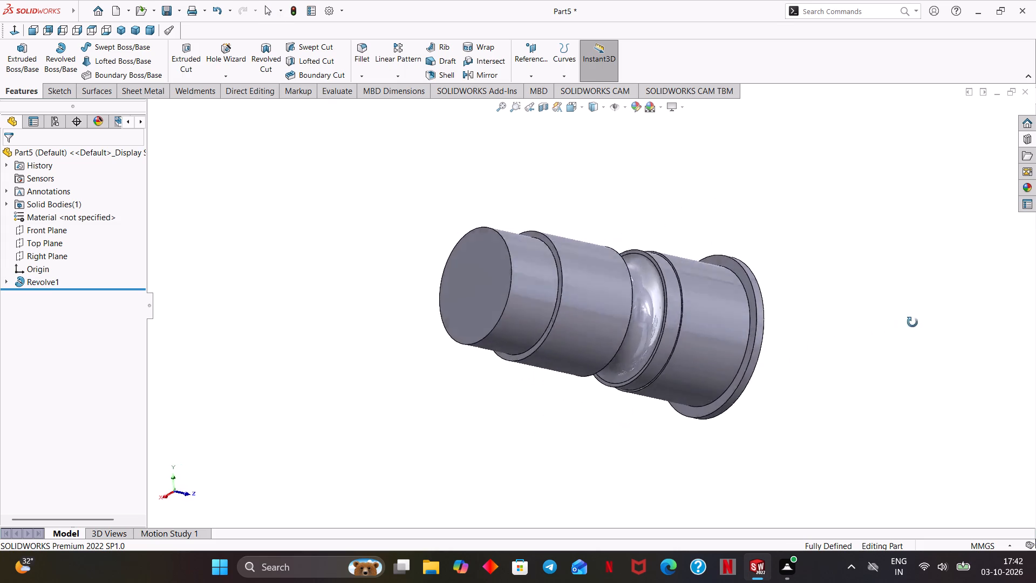
pyautogui.moveTo(912, 322); pyautogui.dragTo(973, 326, button='middle')
pyautogui.moveTo(804, 371); pyautogui.dragTo(934, 380, button='middle')
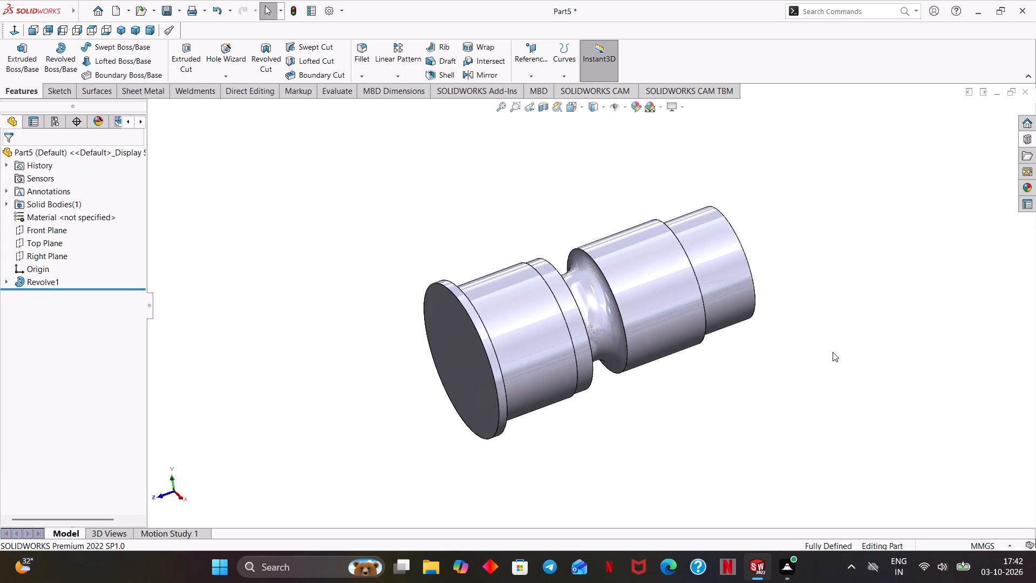
pyautogui.click(660, 112)
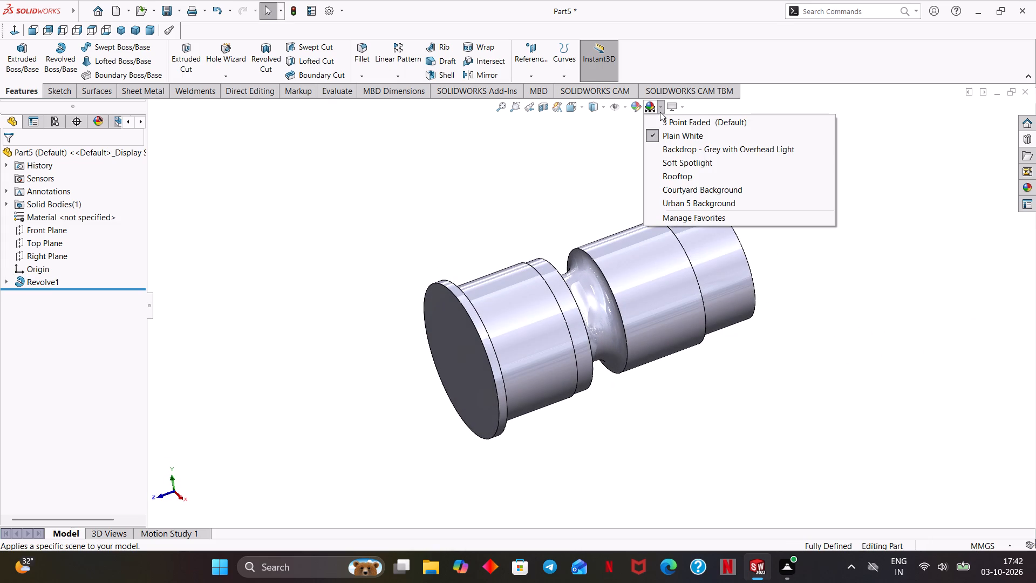
pyautogui.click(660, 112)
pyautogui.click(837, 258)
pyautogui.keyDown('ctrl'); pyautogui.moveTo(839, 334); pyautogui.dragTo(840, 333, button='middle'); pyautogui.keyUp('ctrl')
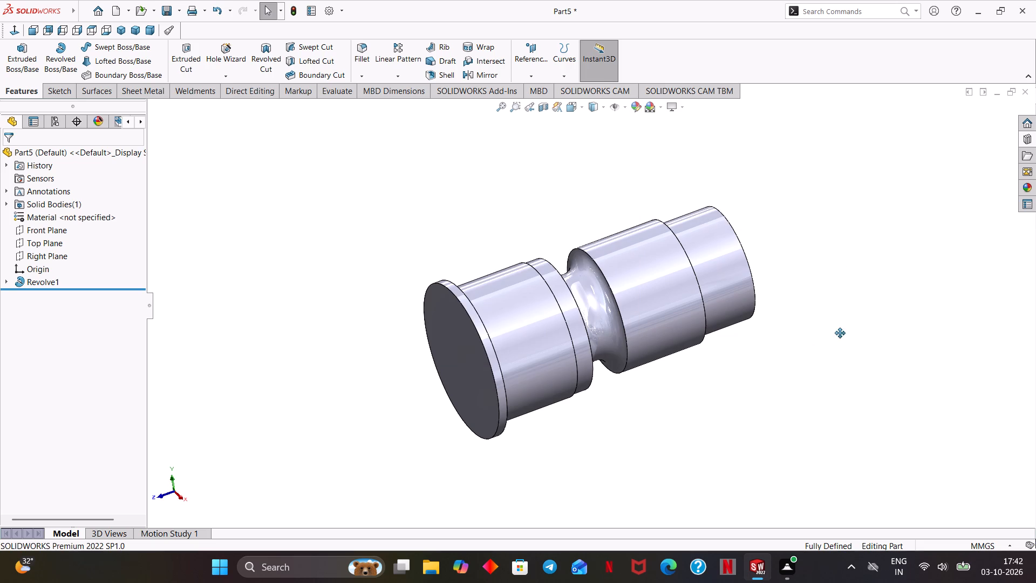
pyautogui.keyDown('ctrl'); pyautogui.moveTo(840, 333); pyautogui.dragTo(774, 344, button='middle'); pyautogui.keyUp('ctrl')
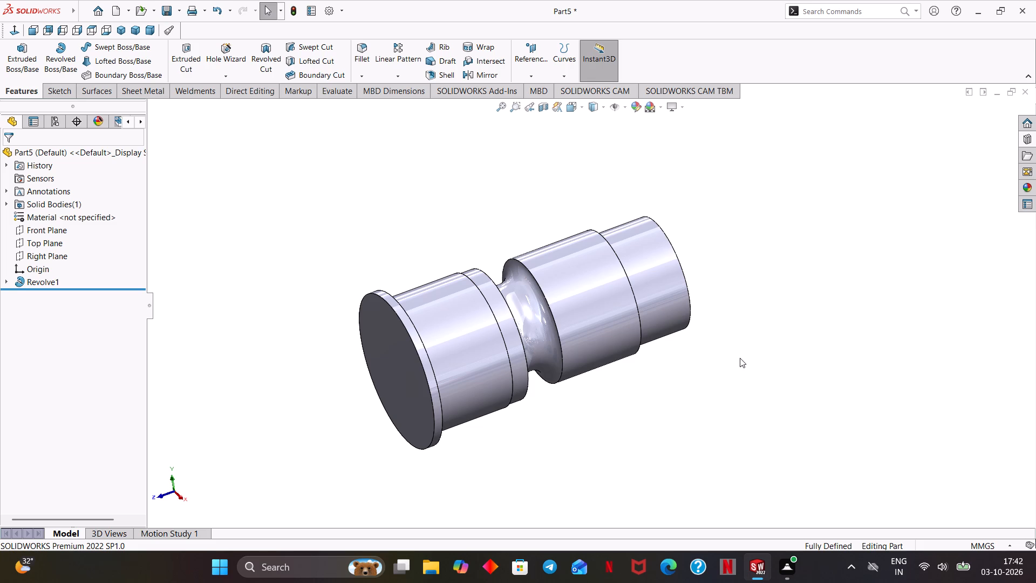
# On the flanged end face, sketch two circles centred on the origin with radii of about 51 mm and 61 mm.
pyautogui.moveTo(628, 395); pyautogui.dragTo(646, 358, button='middle')
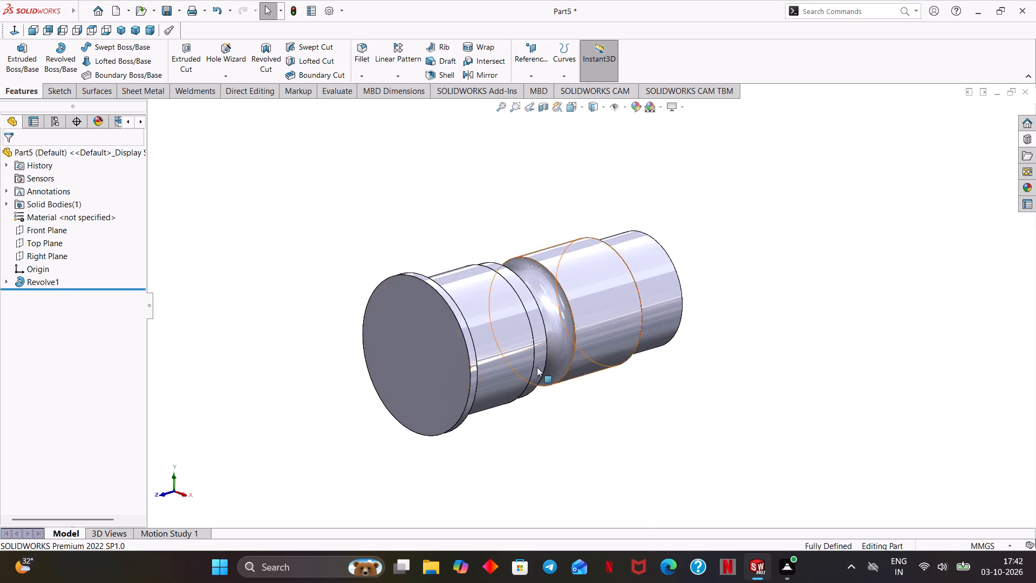
pyautogui.click(413, 357)
pyautogui.click(460, 324)
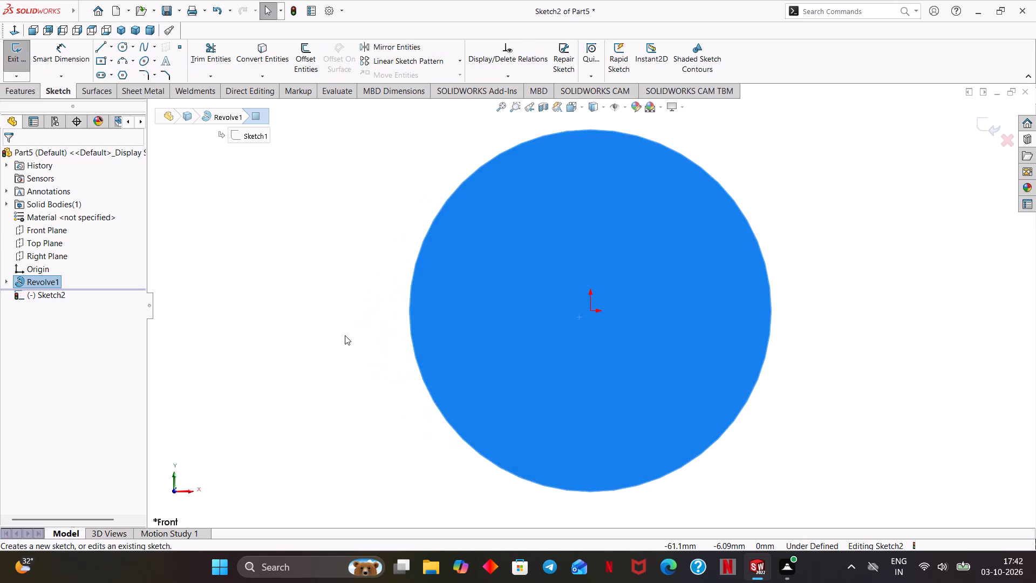
pyautogui.click(345, 335)
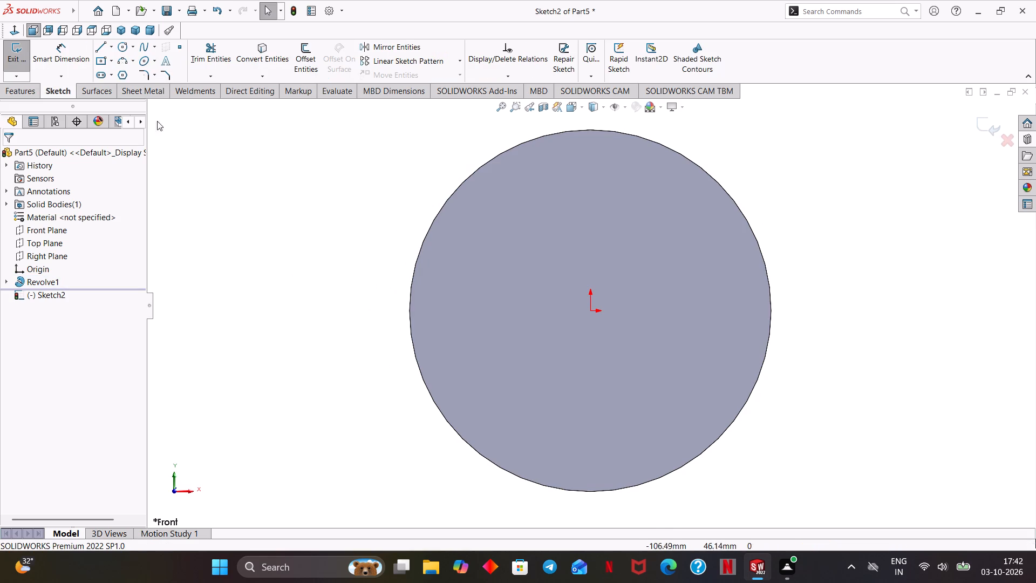
pyautogui.click(119, 49)
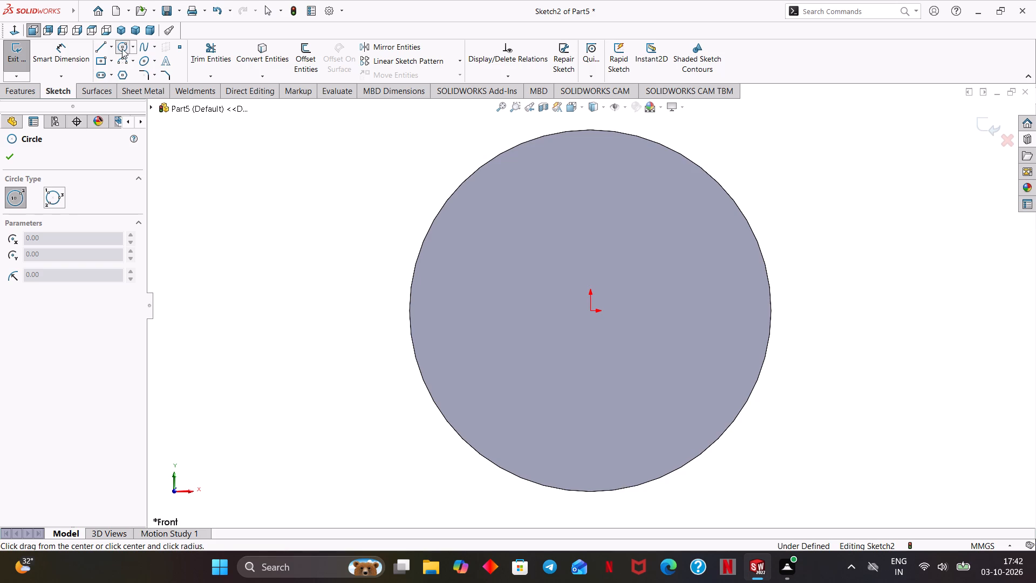
pyautogui.scroll(1, 528, 288)
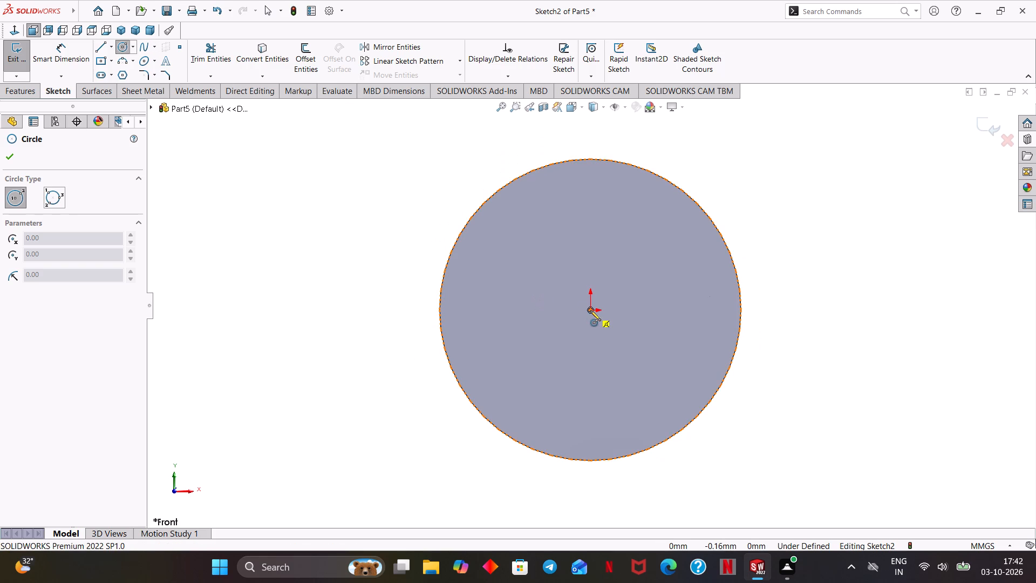
pyautogui.click(590, 310)
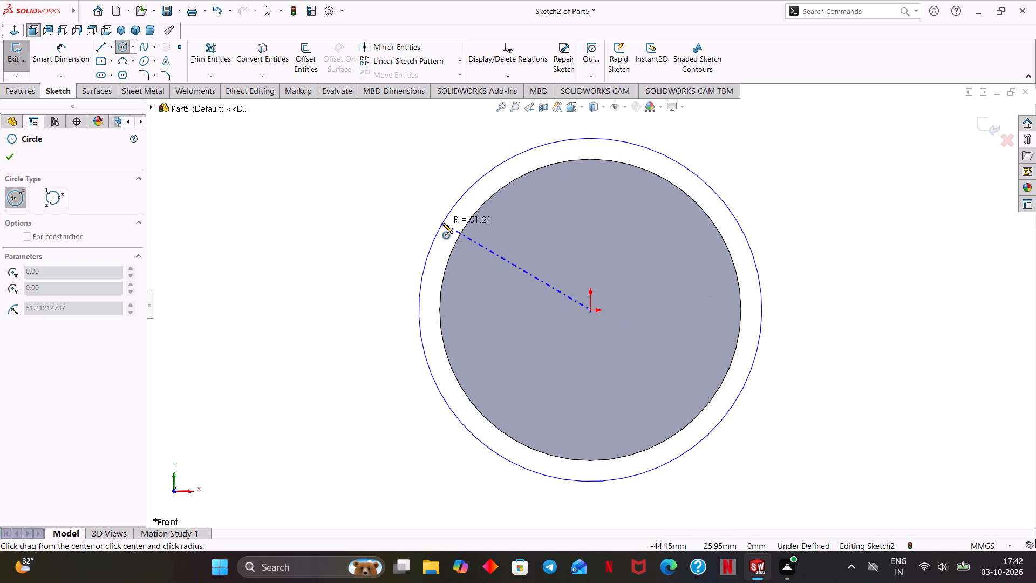
pyautogui.click(442, 223)
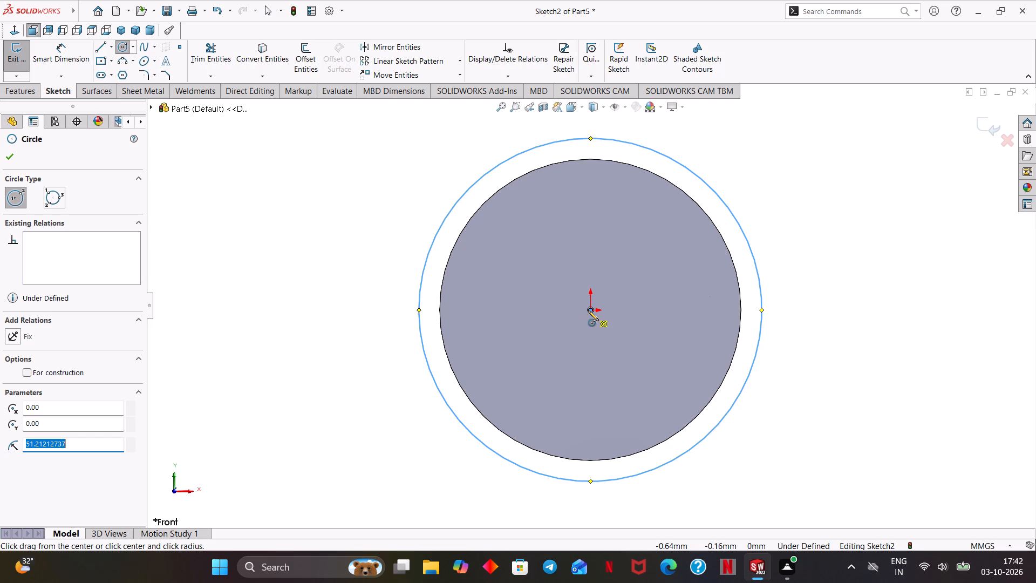
pyautogui.click(590, 310)
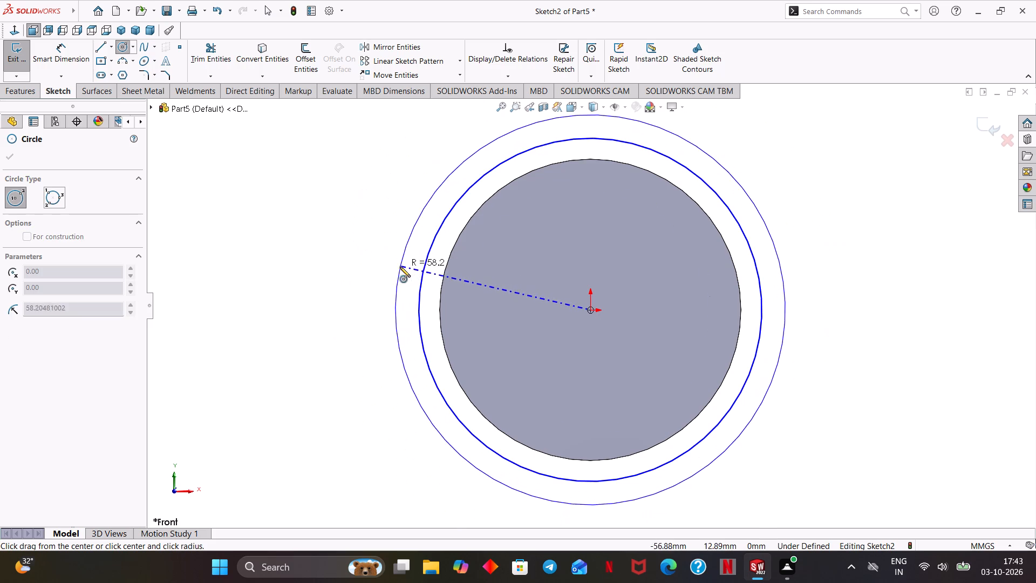
pyautogui.click(391, 267)
pyautogui.click(1, 154)
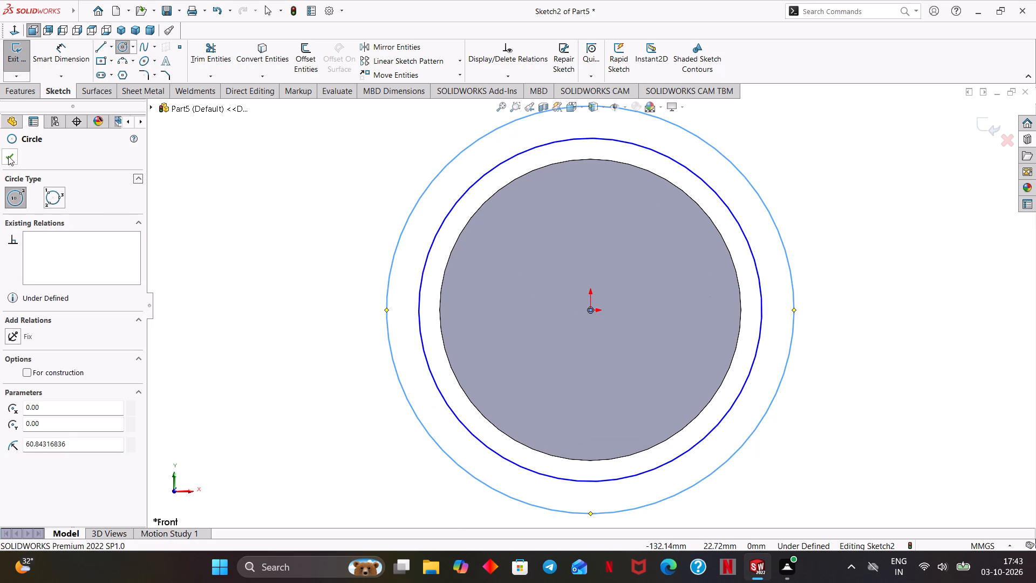
pyautogui.click(8, 156)
# Dimension the outer circle to 170 mm diameter and the inner to 100 mm, placing the 170 mm dimension outside the outer circle.
pyautogui.click(55, 54)
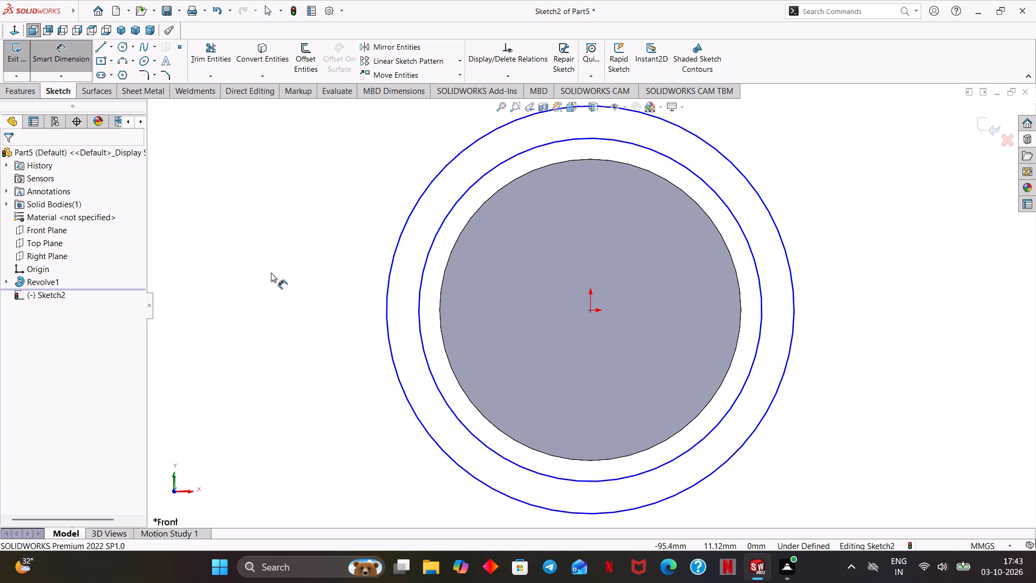
pyautogui.click(399, 238)
pyautogui.click(350, 257)
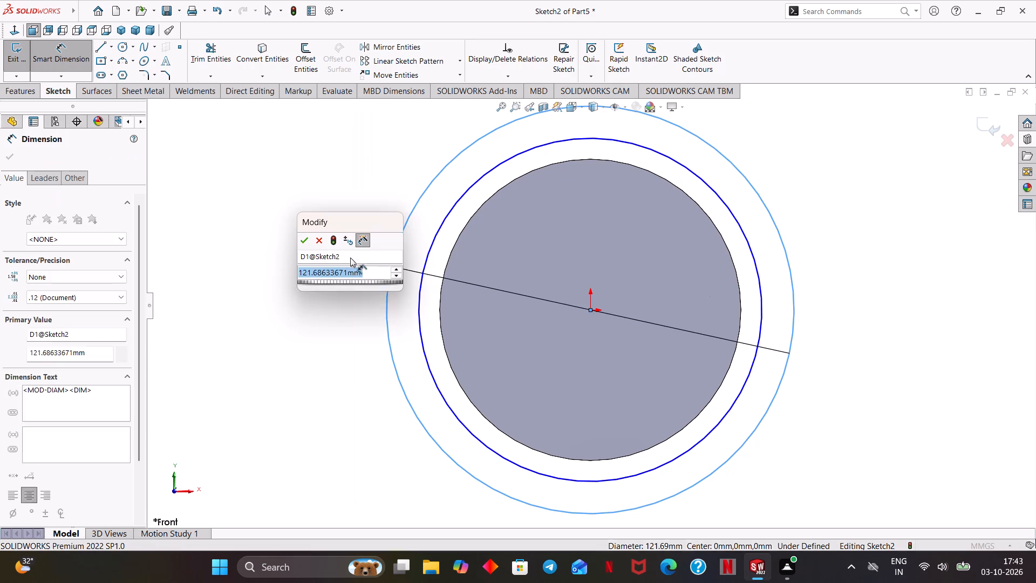
pyautogui.write('170')
pyautogui.press('Return')
pyautogui.scroll(3, 350, 257)
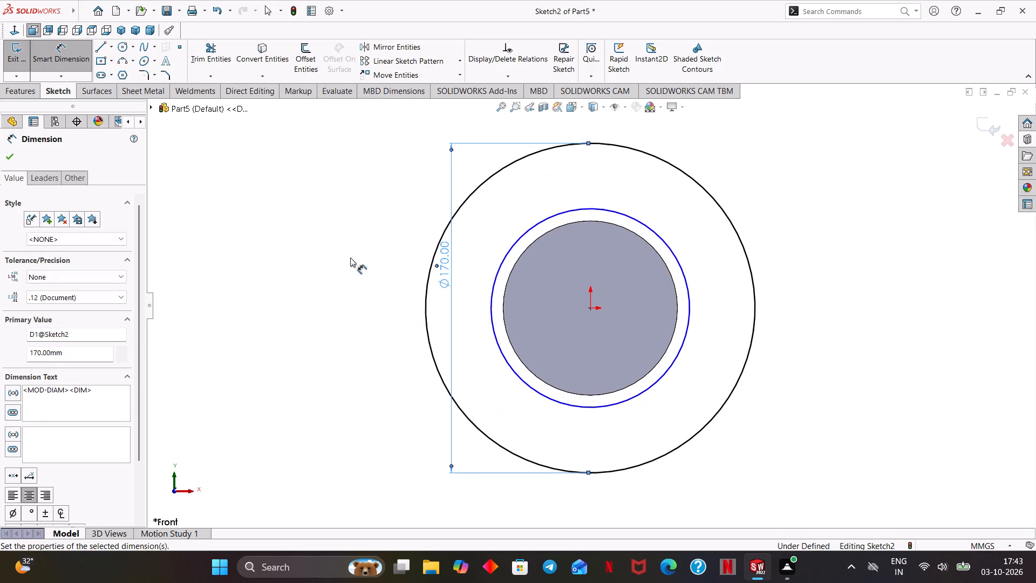
pyautogui.click(504, 262)
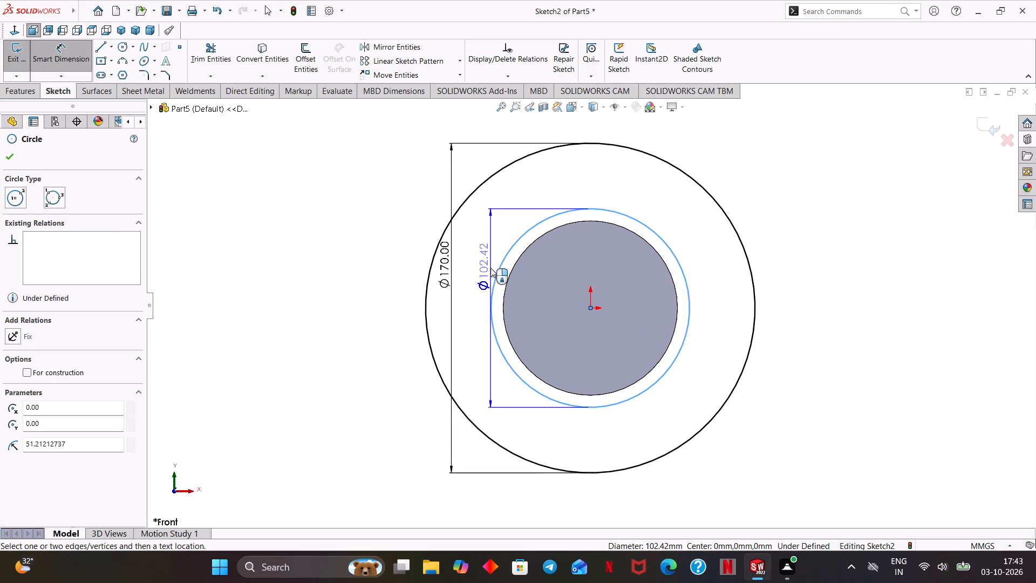
pyautogui.click(480, 286)
pyautogui.write('10')
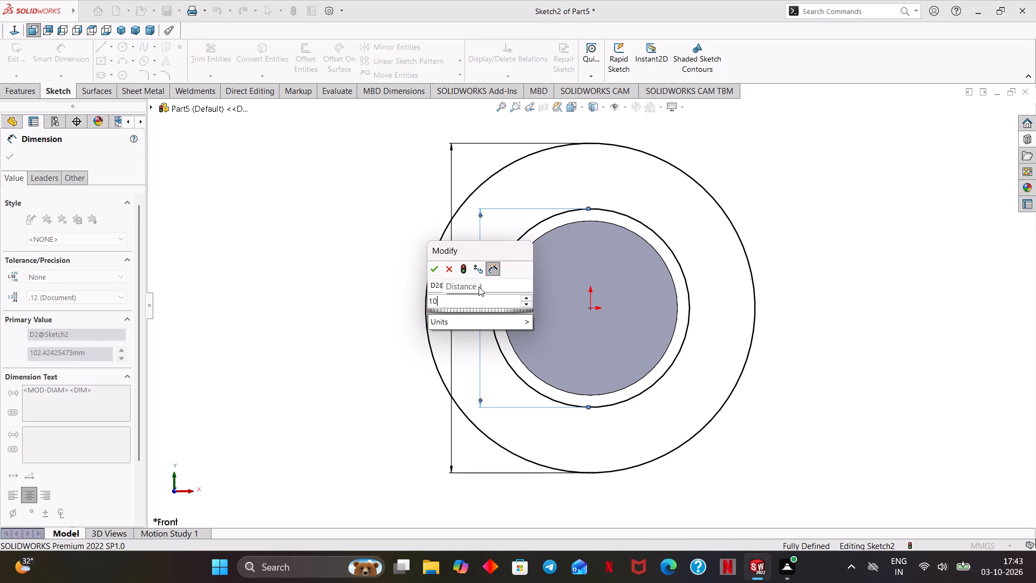
pyautogui.press('0')
pyautogui.press('Return')
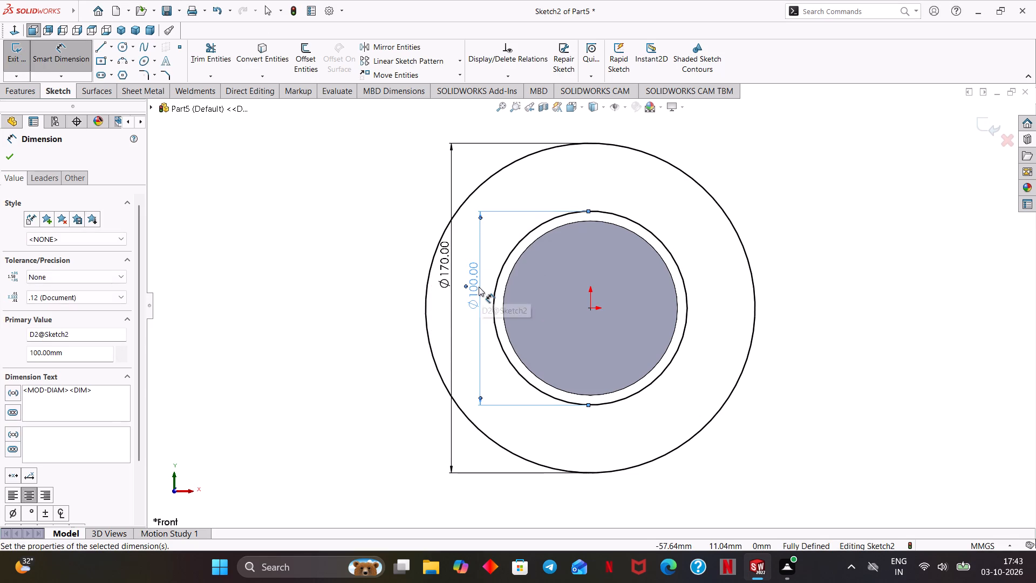
pyautogui.moveTo(441, 266); pyautogui.dragTo(394, 284)
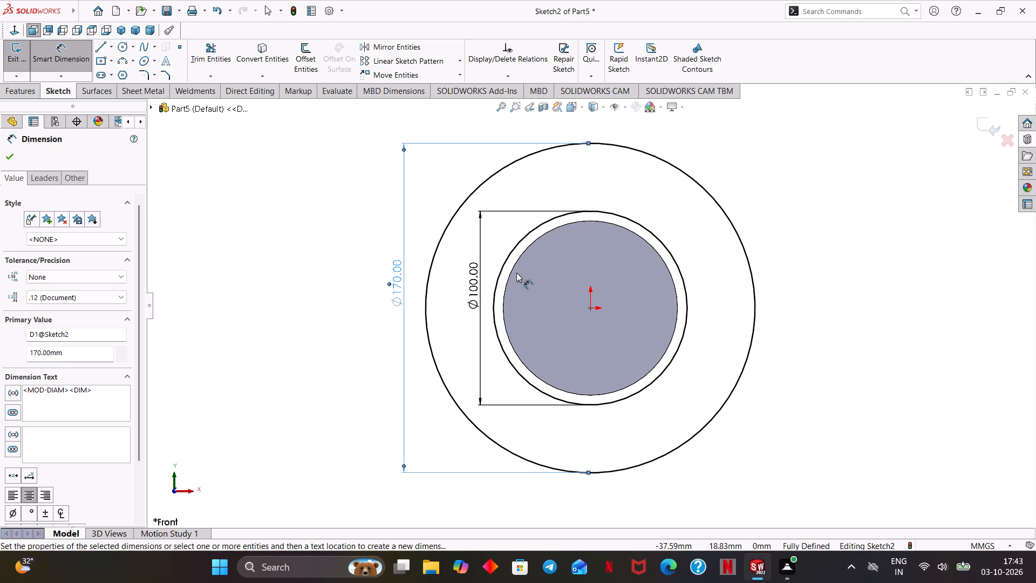
# Move the 170 mm and 100 mm diameter dimensions outward so both sit clear of the outer circle.
pyautogui.moveTo(395, 280); pyautogui.dragTo(370, 281)
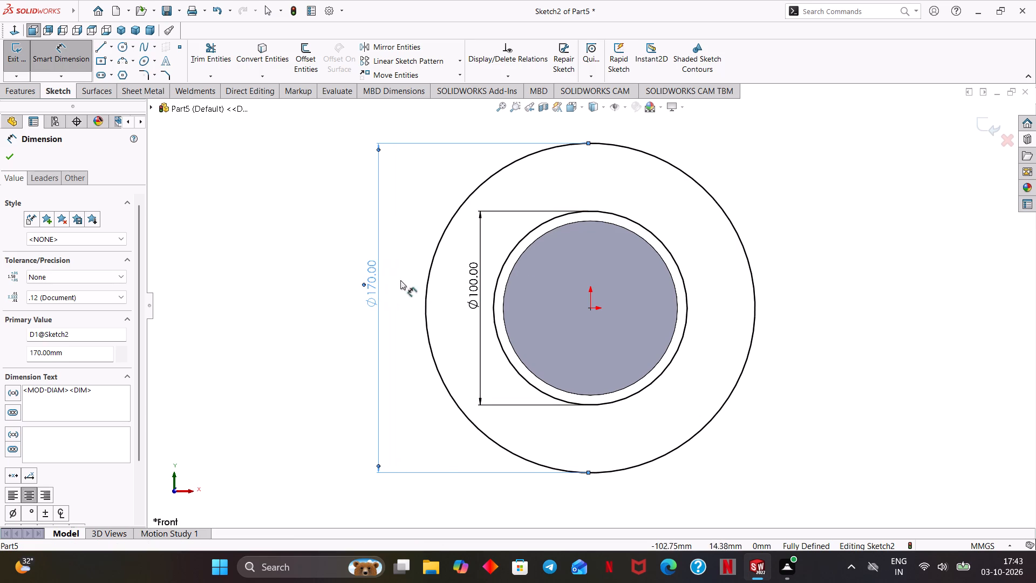
pyautogui.moveTo(468, 287); pyautogui.dragTo(403, 282)
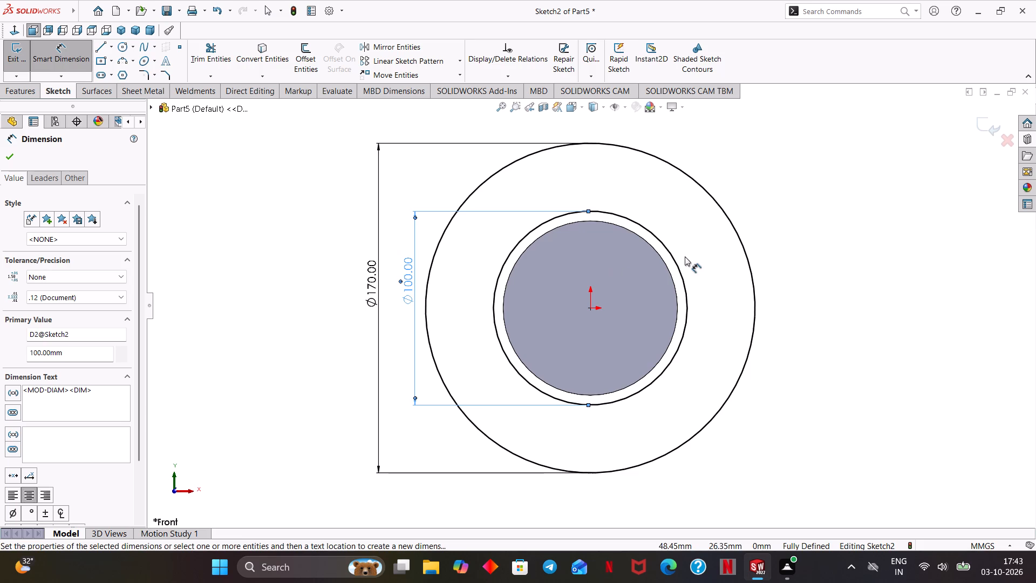
pyautogui.scroll(1, 686, 256)
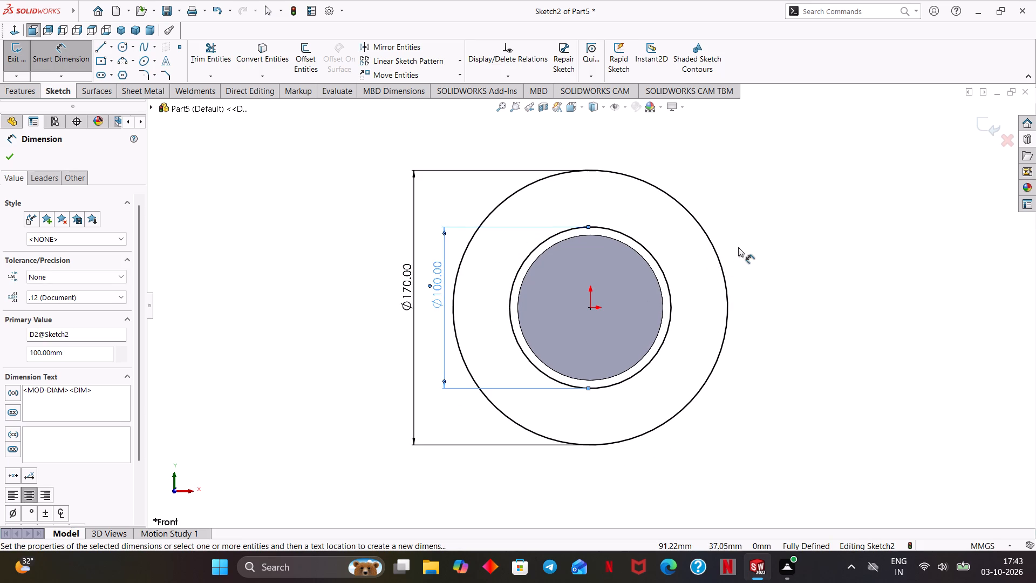
pyautogui.keyDown('ctrl'); pyautogui.moveTo(739, 246); pyautogui.dragTo(752, 259, button='middle'); pyautogui.keyUp('ctrl')
pyautogui.click(696, 63)
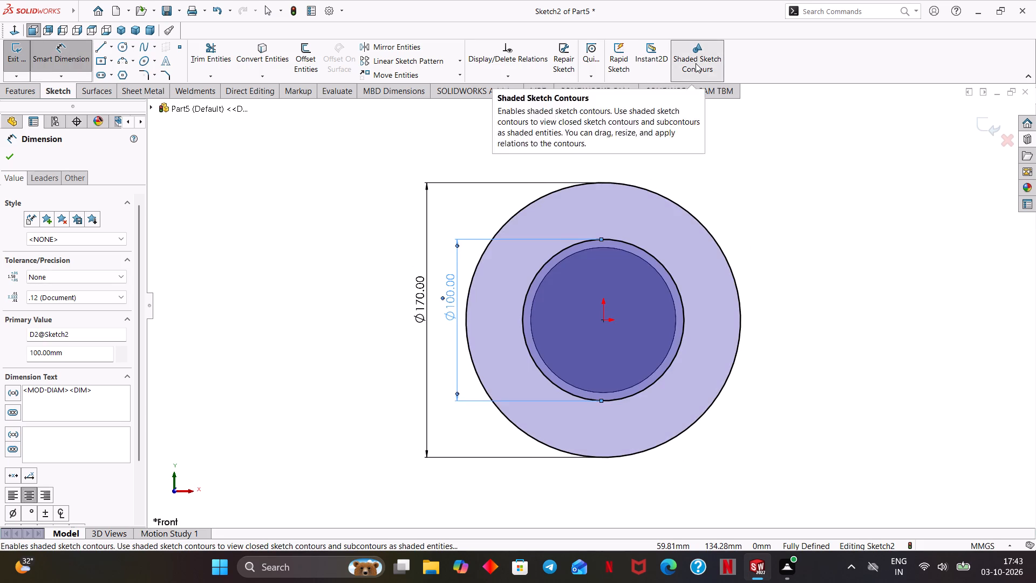
pyautogui.click(696, 63)
pyautogui.click(16, 160)
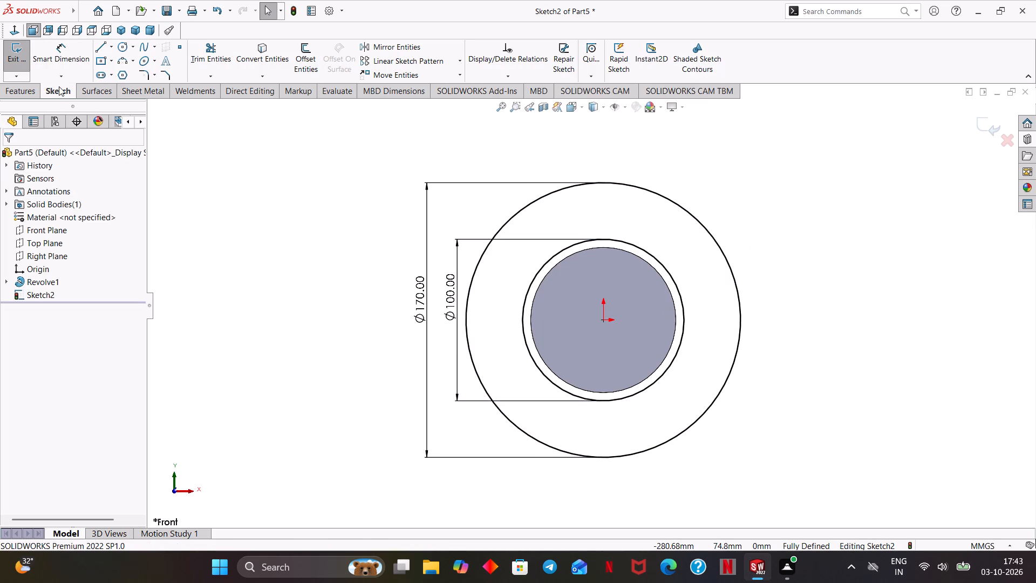
# Raise the computer's sound volume and adjust the screen brightness in the system quick settings.
pyautogui.click(973, 568)
pyautogui.click(958, 568)
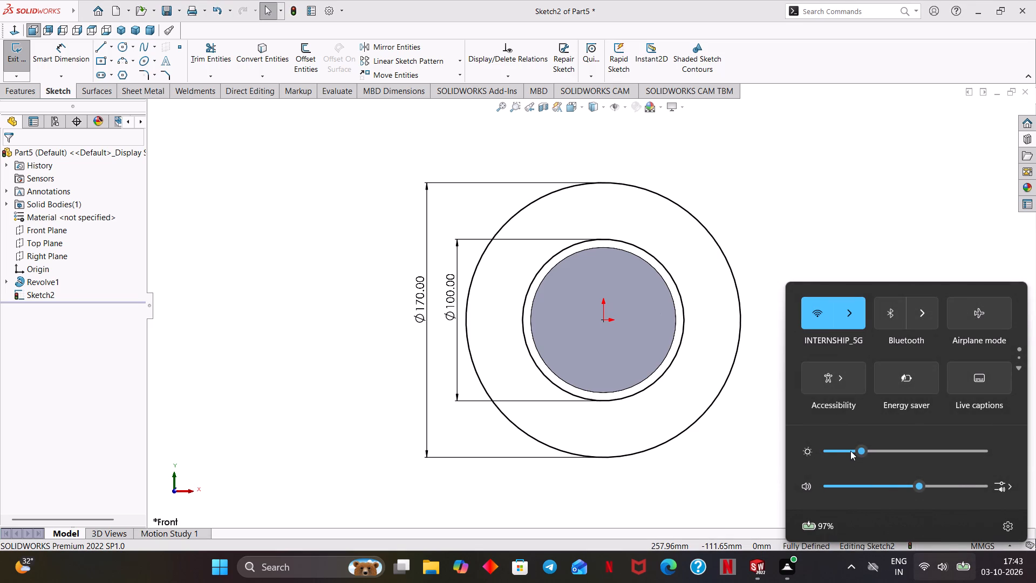
pyautogui.click(964, 489)
pyautogui.click(842, 454)
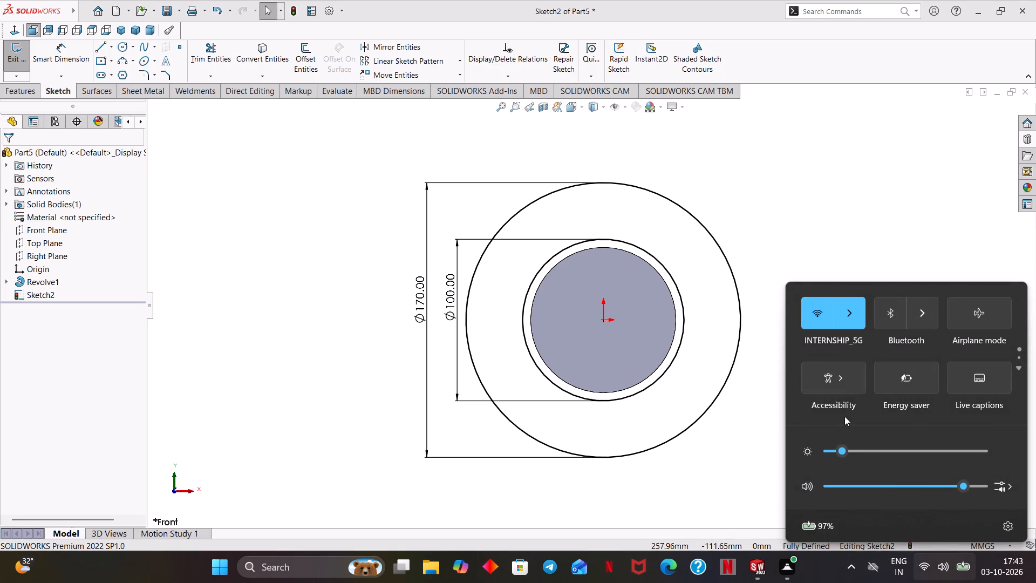
pyautogui.click(858, 451)
pyautogui.click(843, 214)
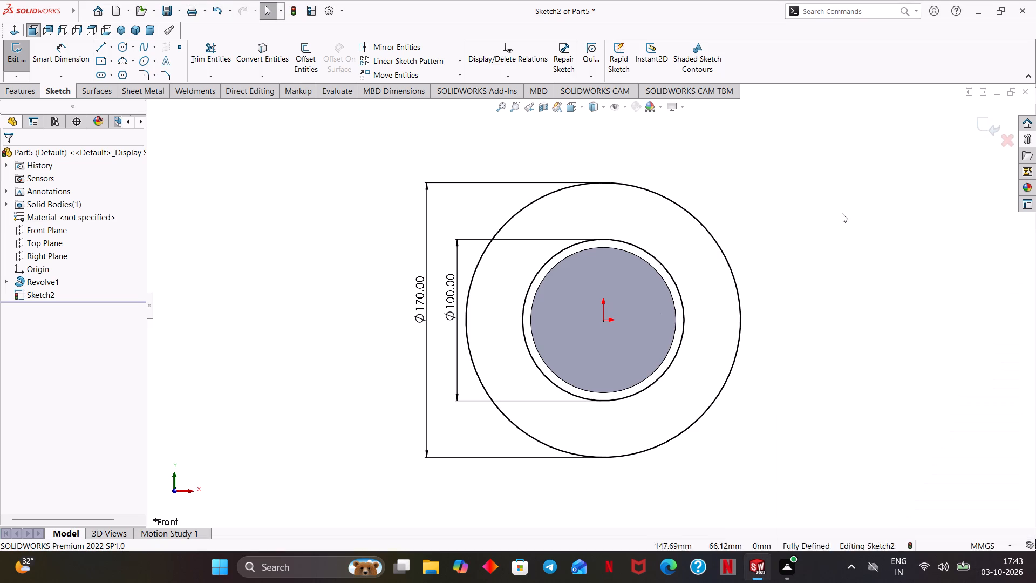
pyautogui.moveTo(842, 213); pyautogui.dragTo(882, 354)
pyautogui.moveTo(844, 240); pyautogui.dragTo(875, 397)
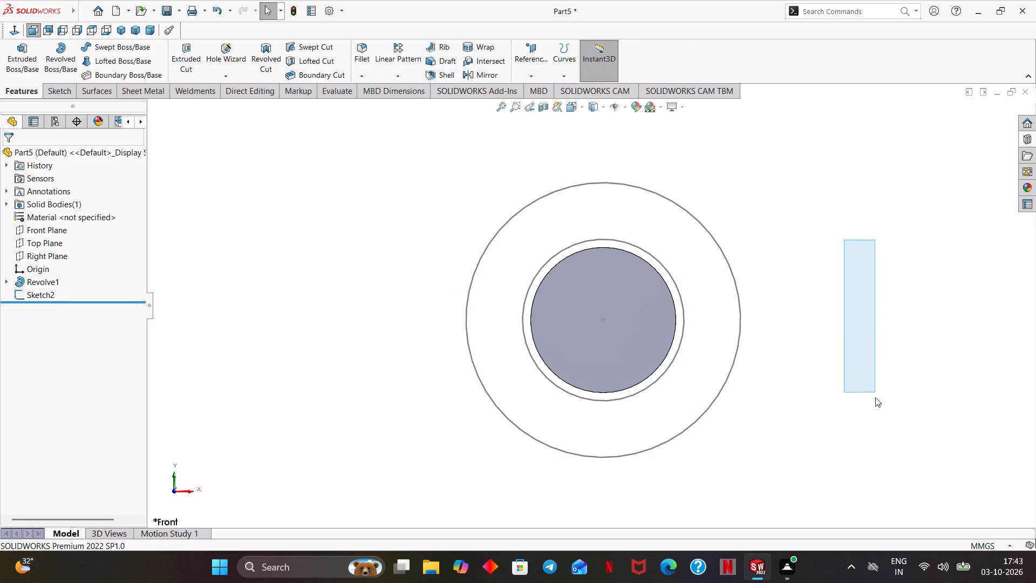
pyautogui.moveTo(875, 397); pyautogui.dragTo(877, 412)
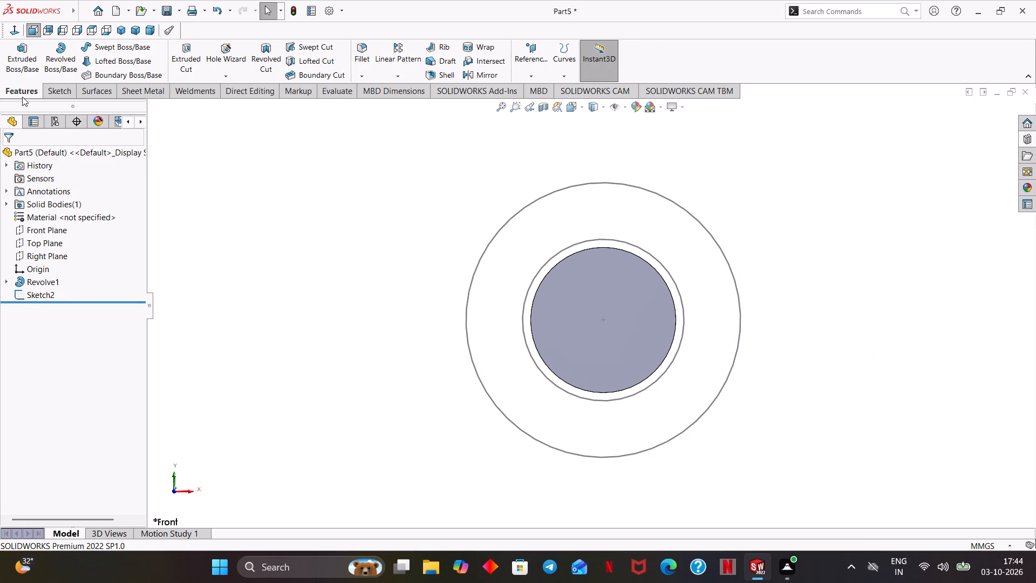
# Reopen Sketch2, containing the two concentric circles, for editing with the Centerline tool.
pyautogui.click(19, 90)
pyautogui.click(68, 89)
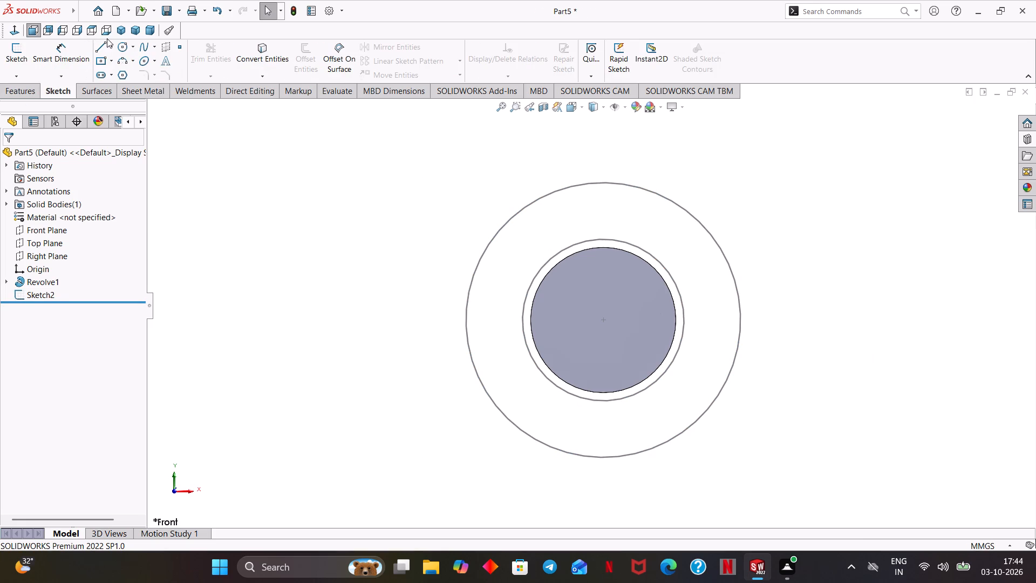
pyautogui.click(110, 46)
pyautogui.click(111, 74)
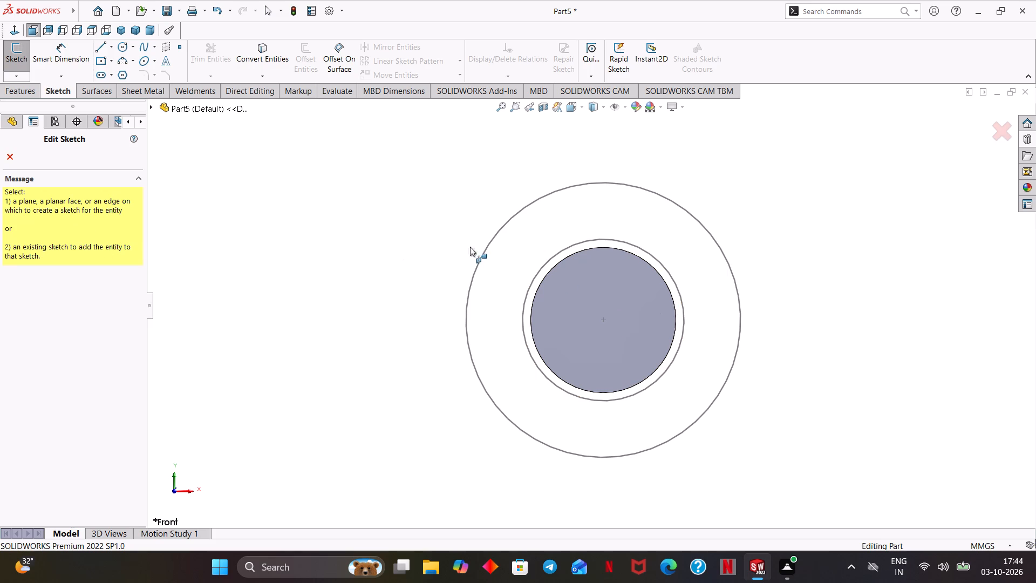
pyautogui.click(154, 109)
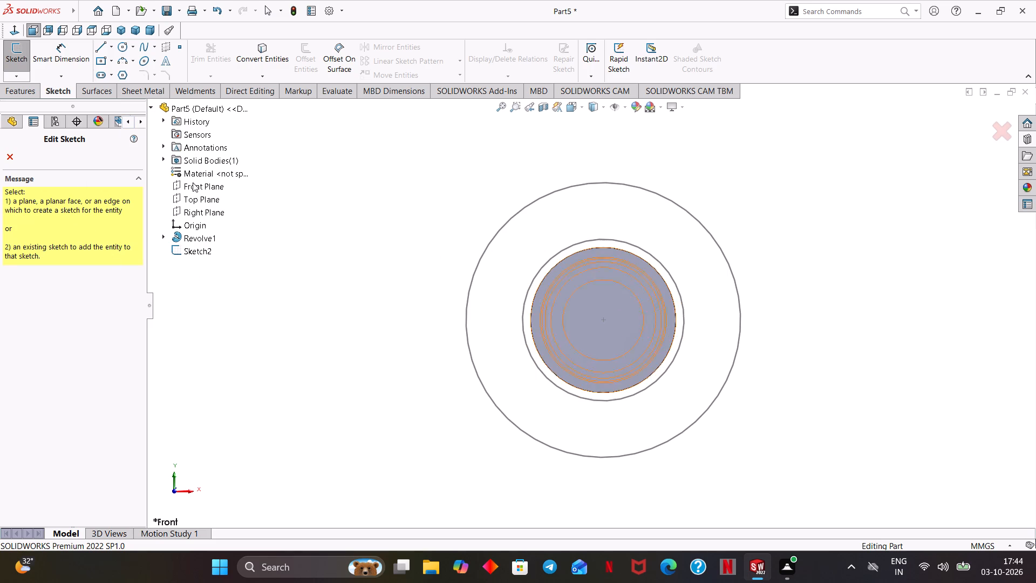
pyautogui.click(203, 257)
pyautogui.click(200, 249)
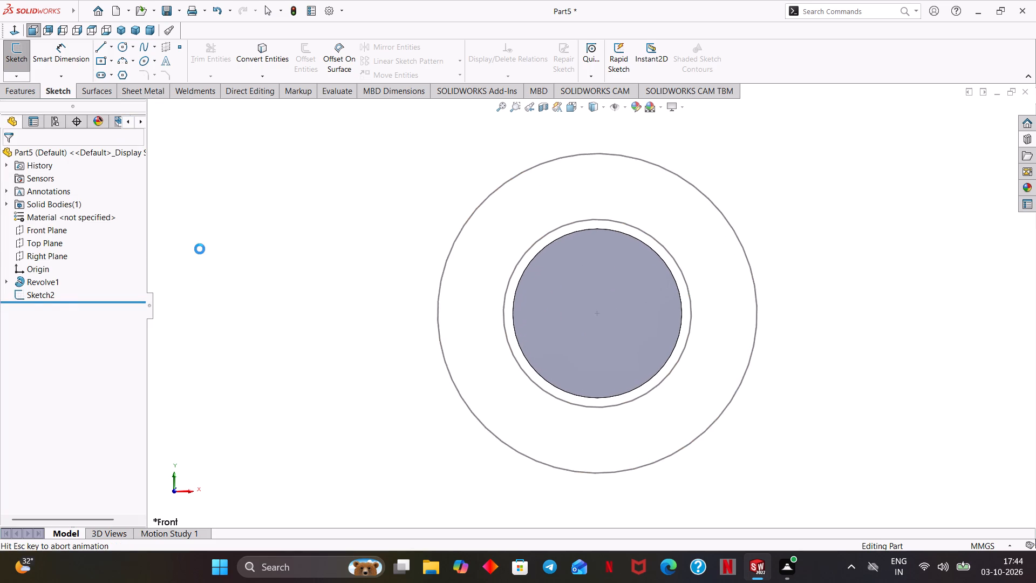
# Draw a vertical centerline 85 mm long from the origin to the top of the outer circle.
pyautogui.click(111, 49)
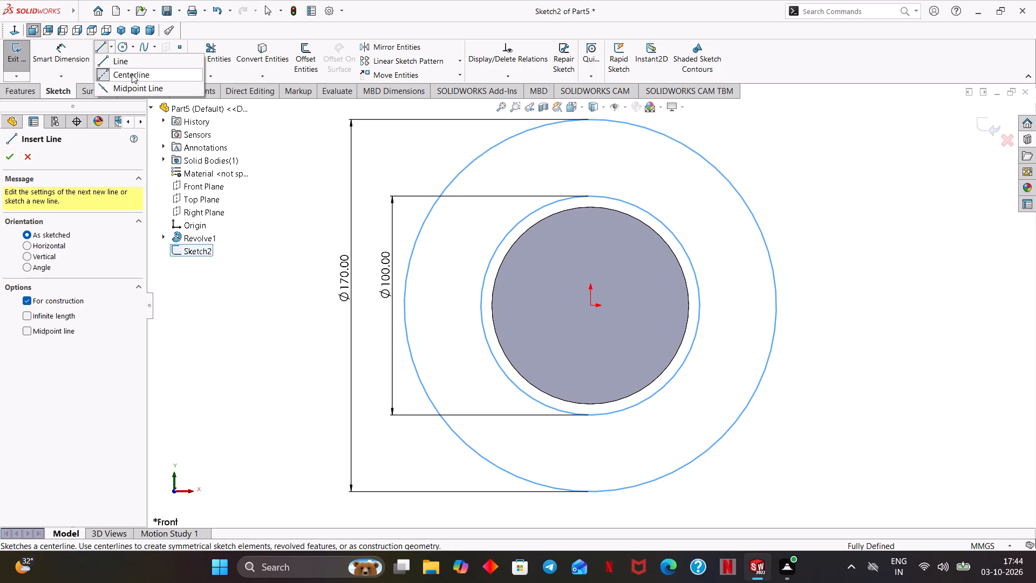
pyautogui.click(132, 74)
pyautogui.click(114, 47)
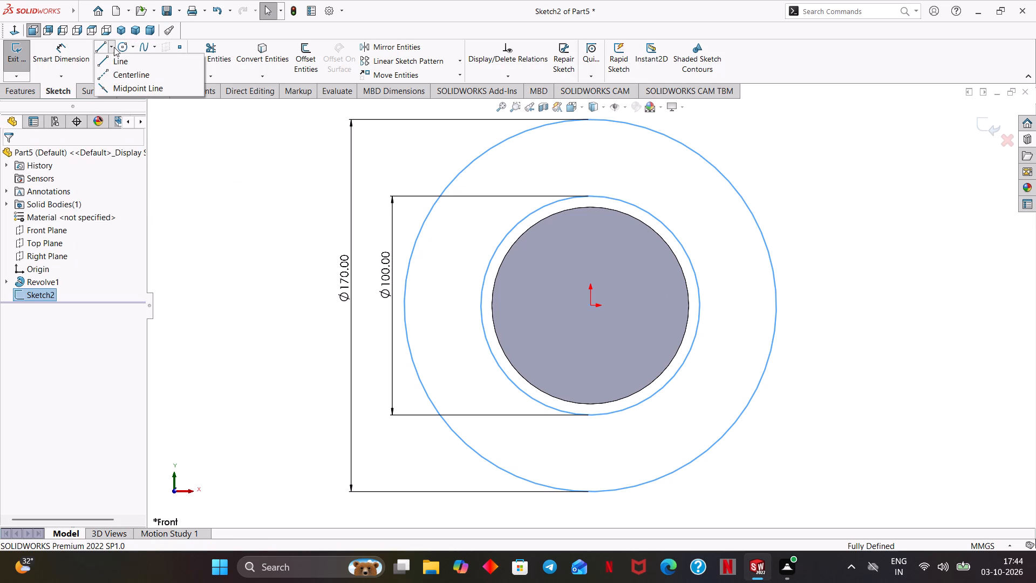
pyautogui.click(118, 75)
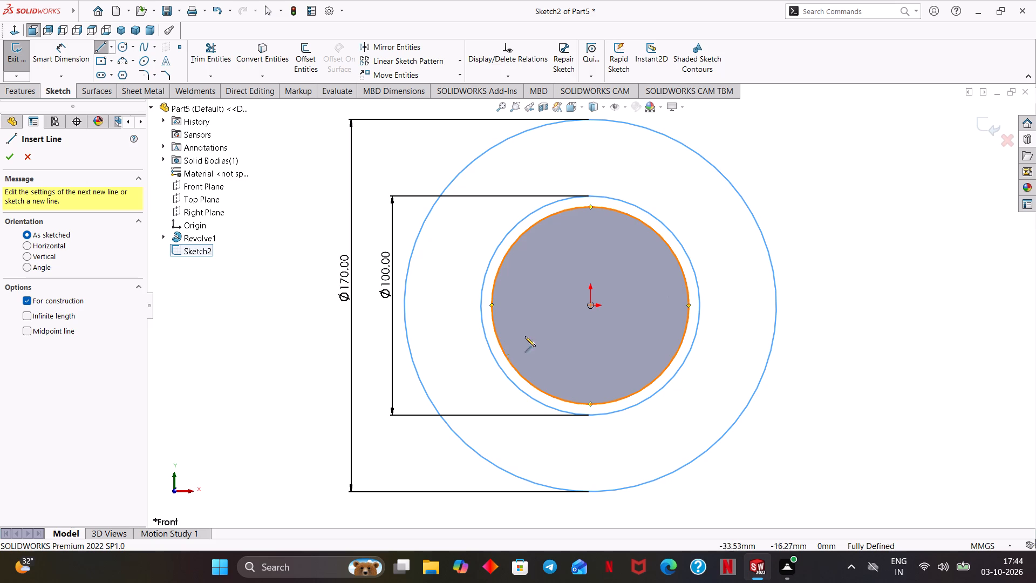
pyautogui.click(592, 306)
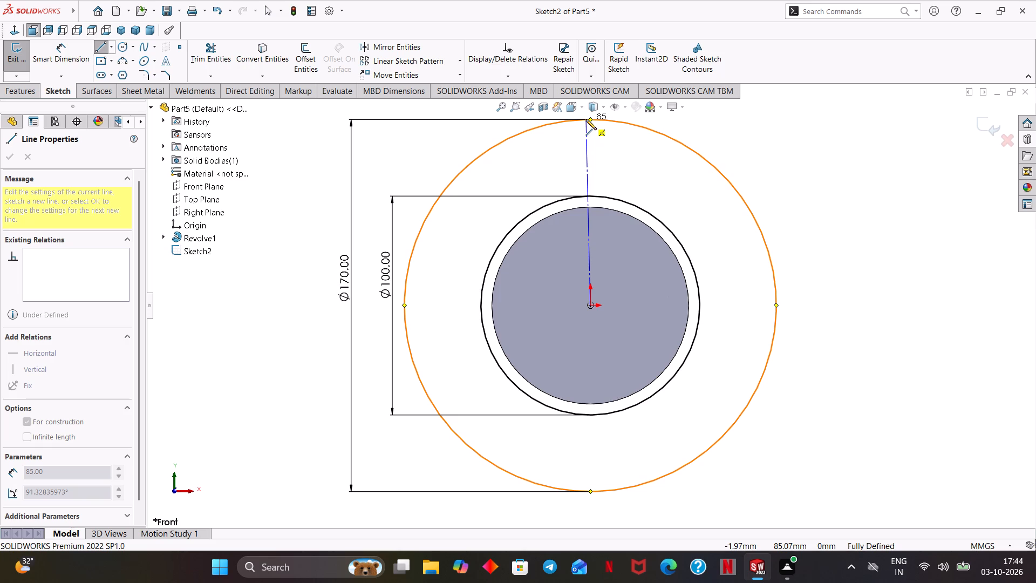
pyautogui.scroll(1, 592, 170)
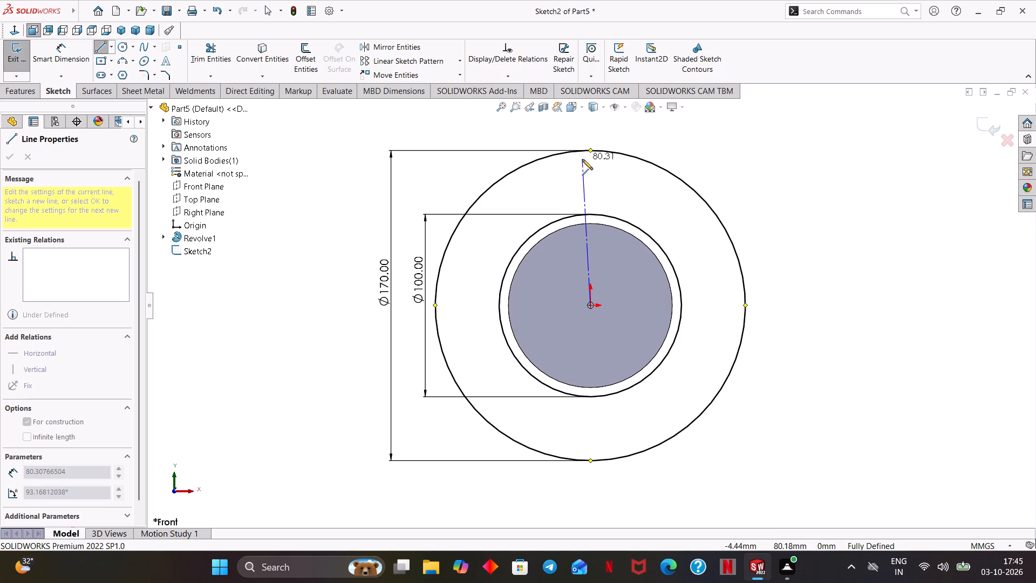
pyautogui.keyDown('ctrl'); pyautogui.middleClick(582, 159); pyautogui.keyUp('ctrl')
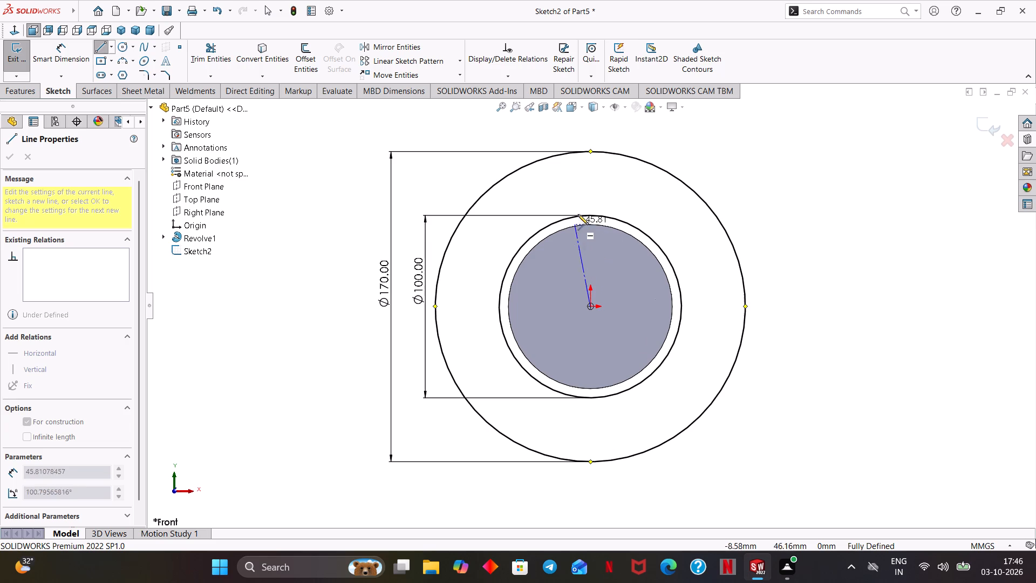
pyautogui.click(591, 152)
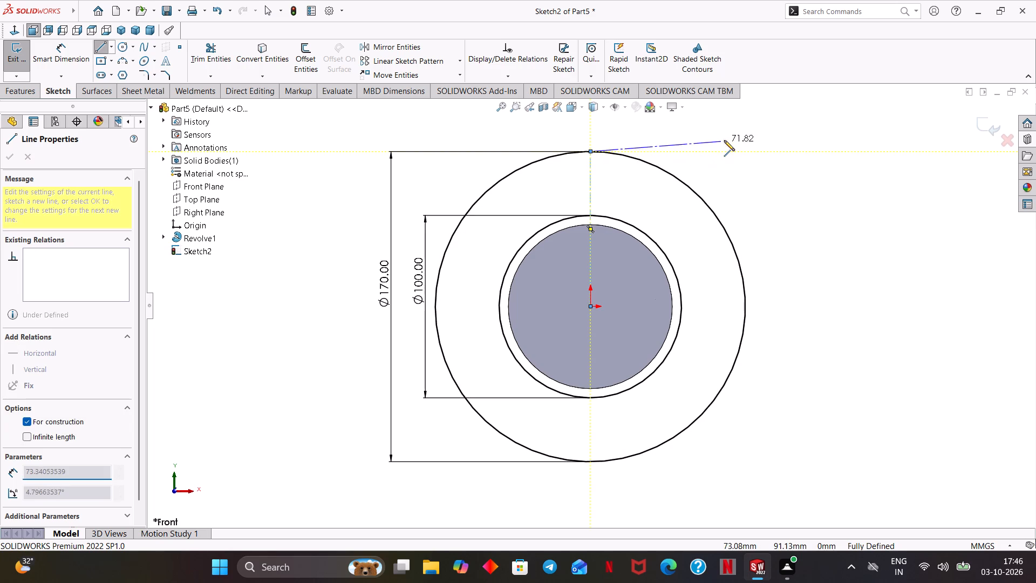
pyautogui.rightClick(724, 140)
pyautogui.click(750, 152)
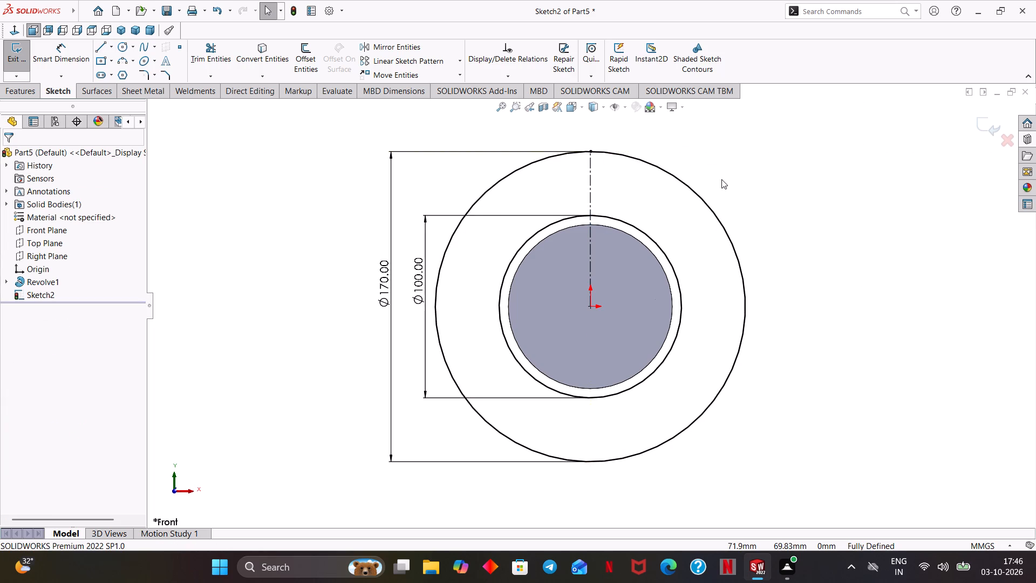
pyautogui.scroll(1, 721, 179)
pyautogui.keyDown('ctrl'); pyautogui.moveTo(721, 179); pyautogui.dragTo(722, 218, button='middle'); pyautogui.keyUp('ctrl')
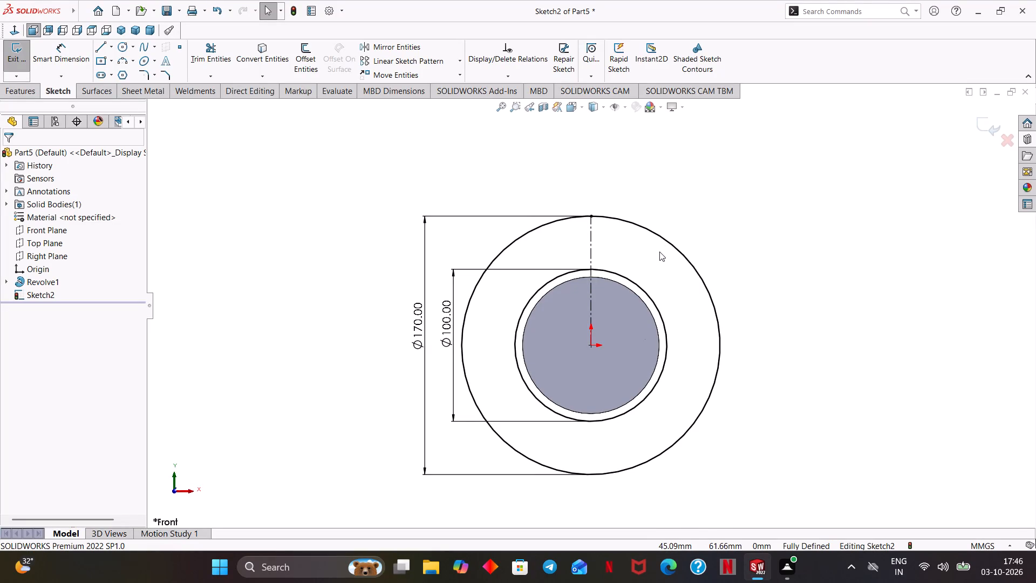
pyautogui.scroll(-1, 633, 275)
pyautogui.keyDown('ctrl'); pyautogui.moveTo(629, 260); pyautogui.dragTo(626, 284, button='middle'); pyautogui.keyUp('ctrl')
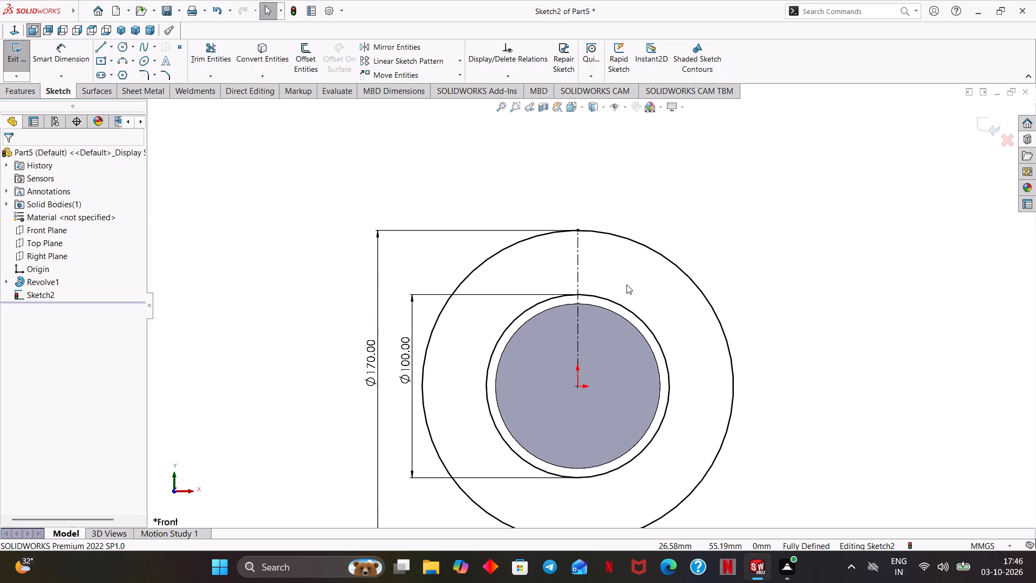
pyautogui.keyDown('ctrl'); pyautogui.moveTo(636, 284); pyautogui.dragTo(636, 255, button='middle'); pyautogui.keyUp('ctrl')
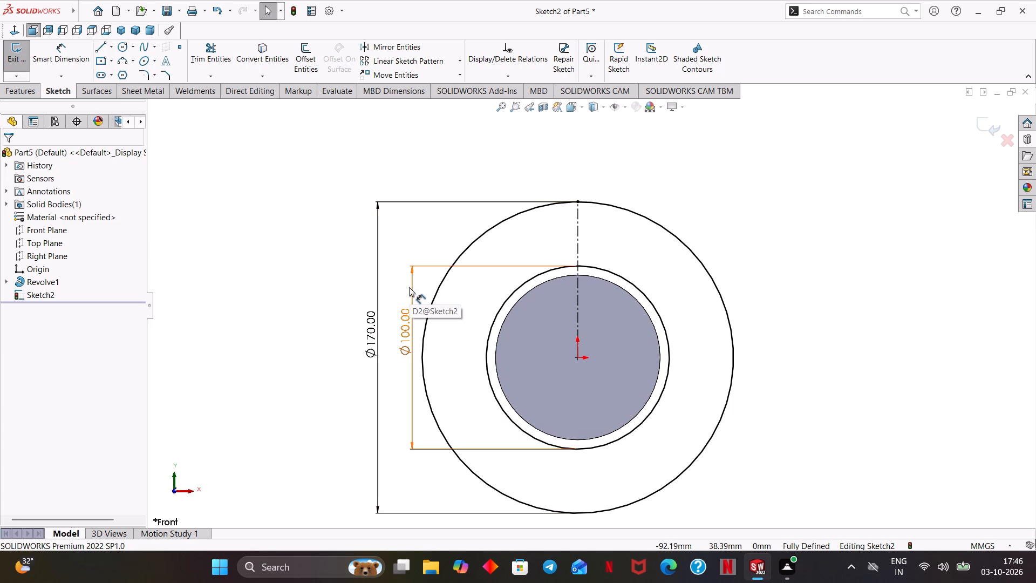
# Switch to Snipping Tool and start a video recording covering nearly the whole screen.
pyautogui.press('shift+super+r')
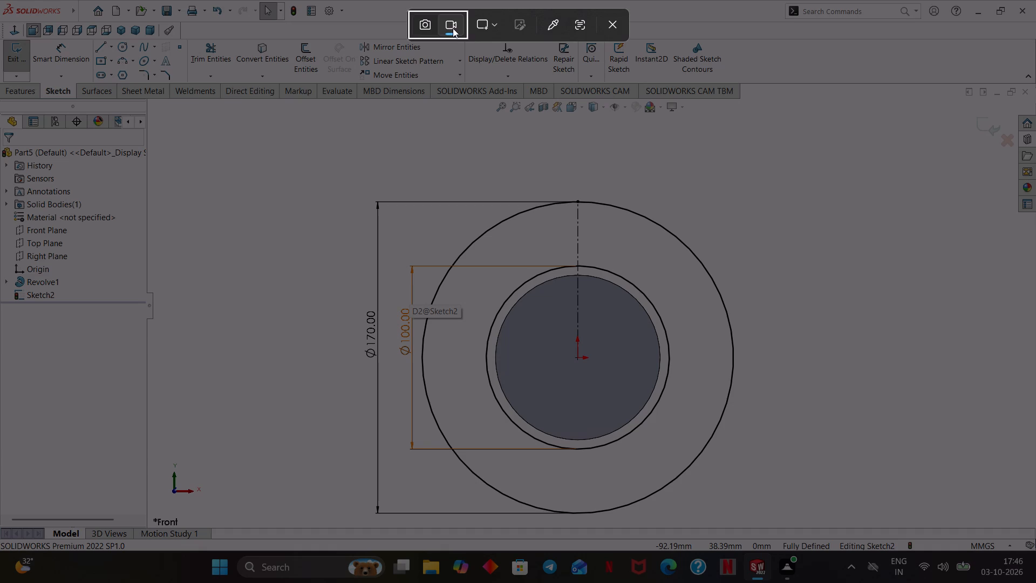
pyautogui.click(453, 28)
pyautogui.click(453, 28)
pyautogui.moveTo(6, 7); pyautogui.dragTo(1032, 582)
pyautogui.click(1034, 568)
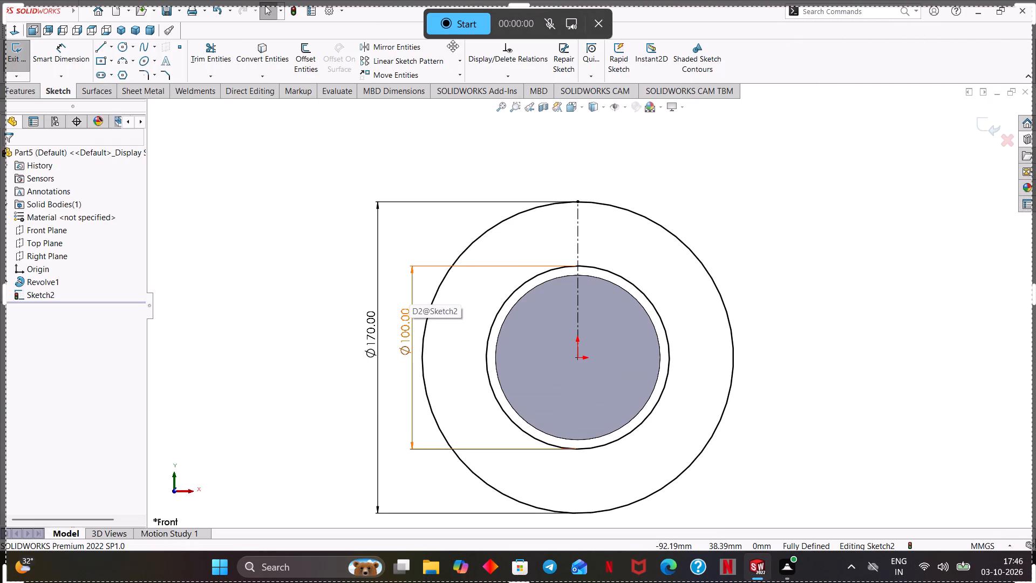
pyautogui.click(456, 25)
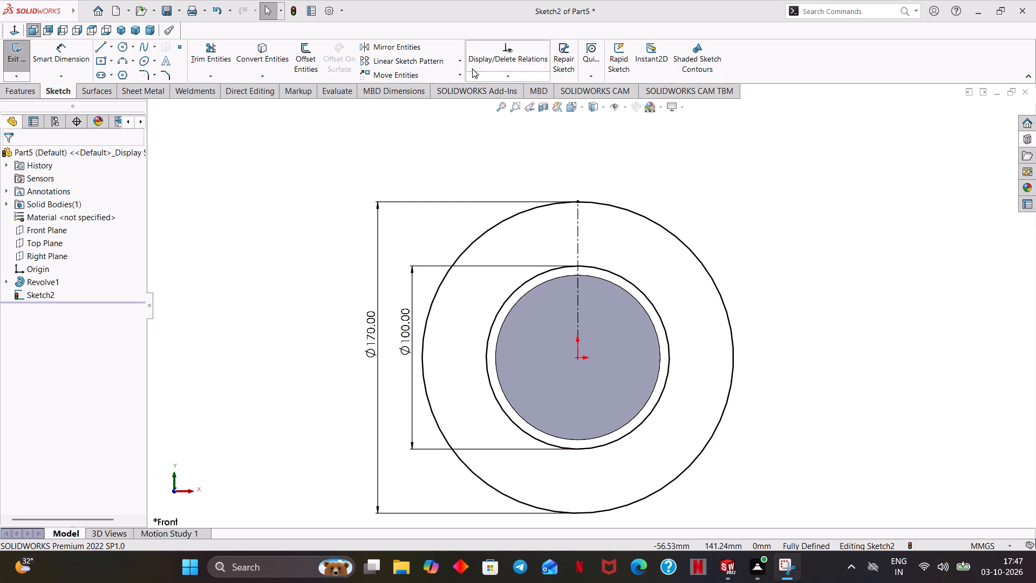
# Draw a 3-point arc of about 65 mm radius from the outer circle to the inner circle, just left of the centerline.
pyautogui.click(131, 58)
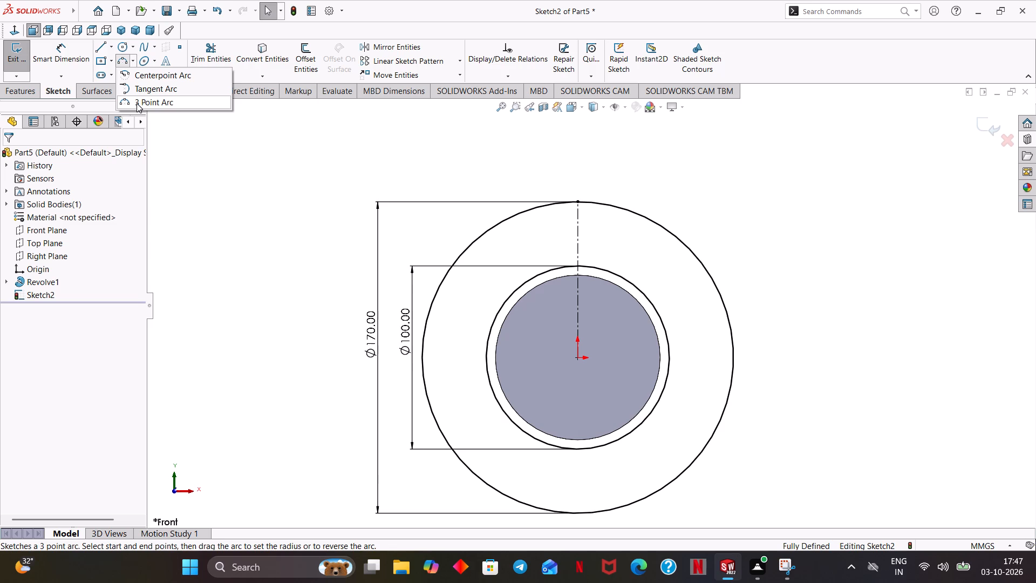
pyautogui.click(137, 104)
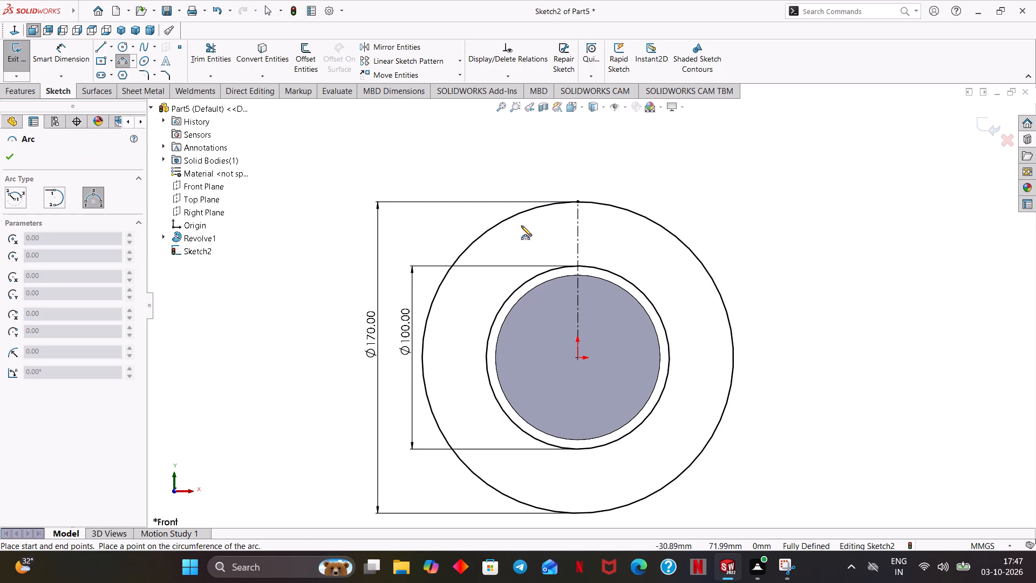
pyautogui.scroll(-1, 573, 221)
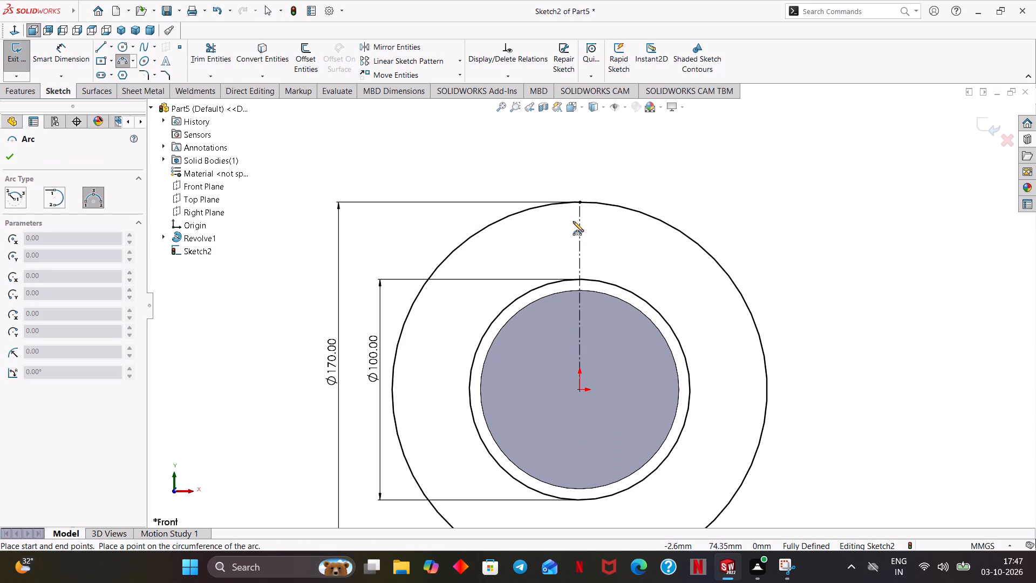
pyautogui.click(565, 202)
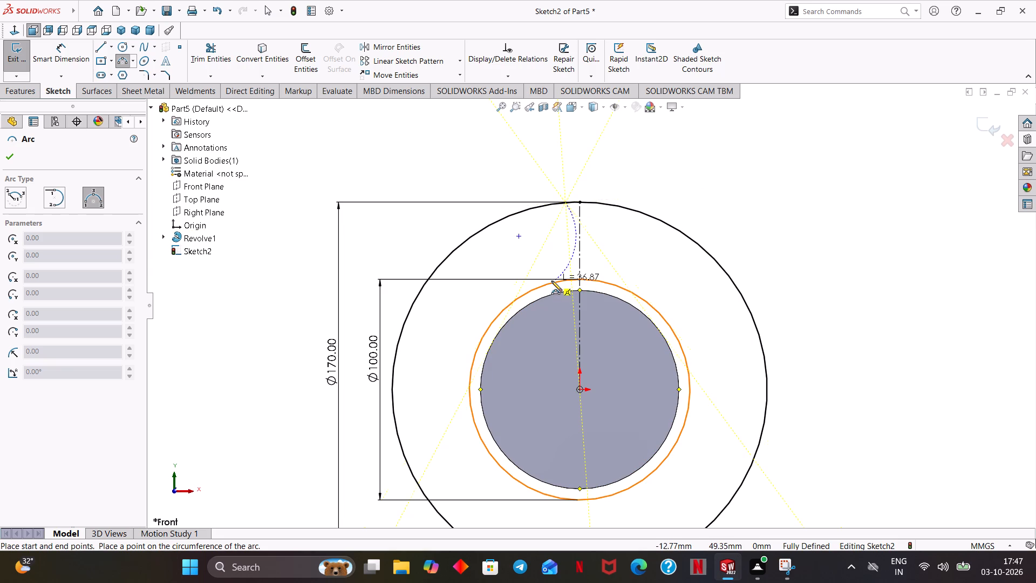
pyautogui.scroll(-1, 551, 281)
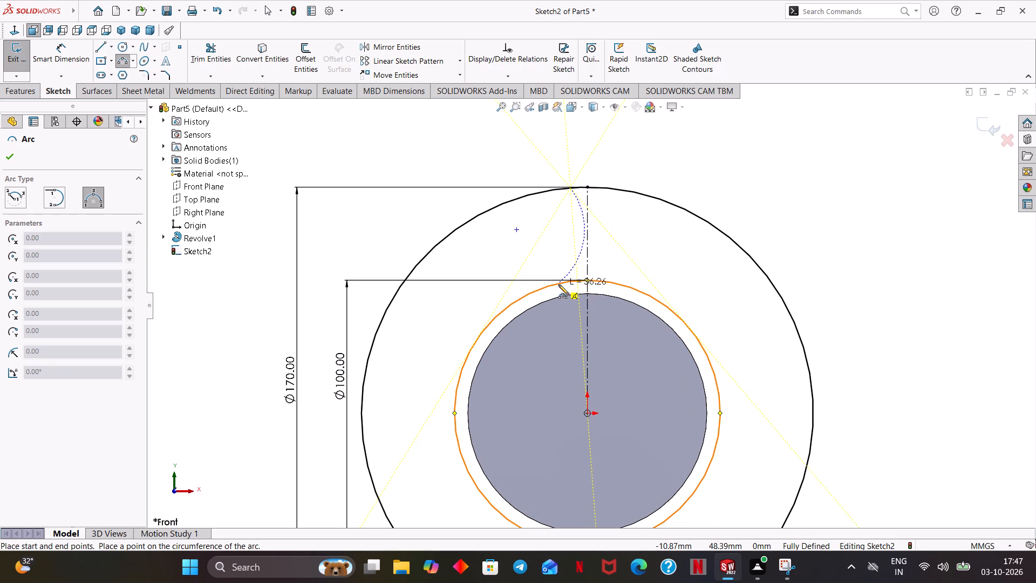
pyautogui.click(558, 284)
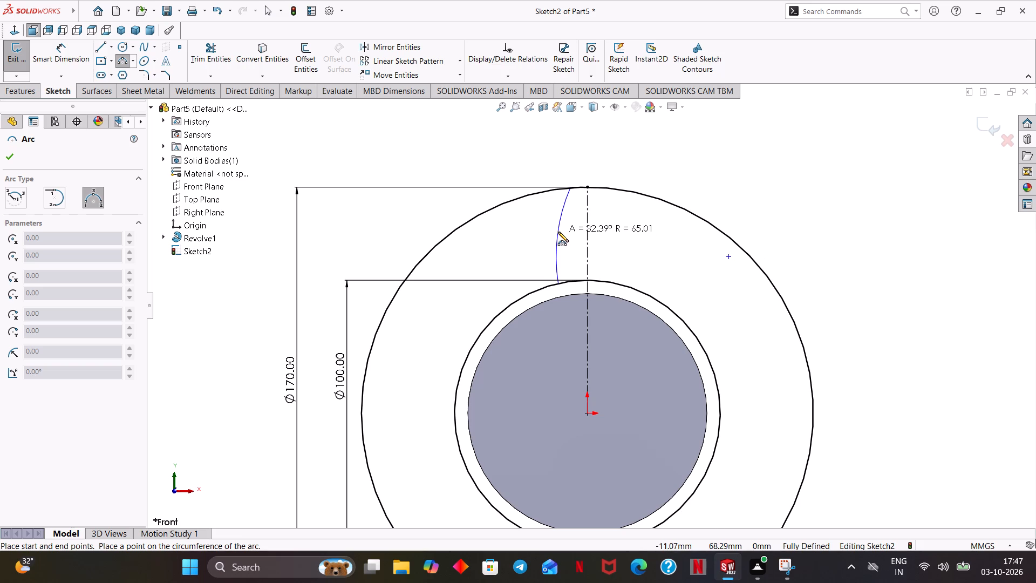
pyautogui.click(558, 232)
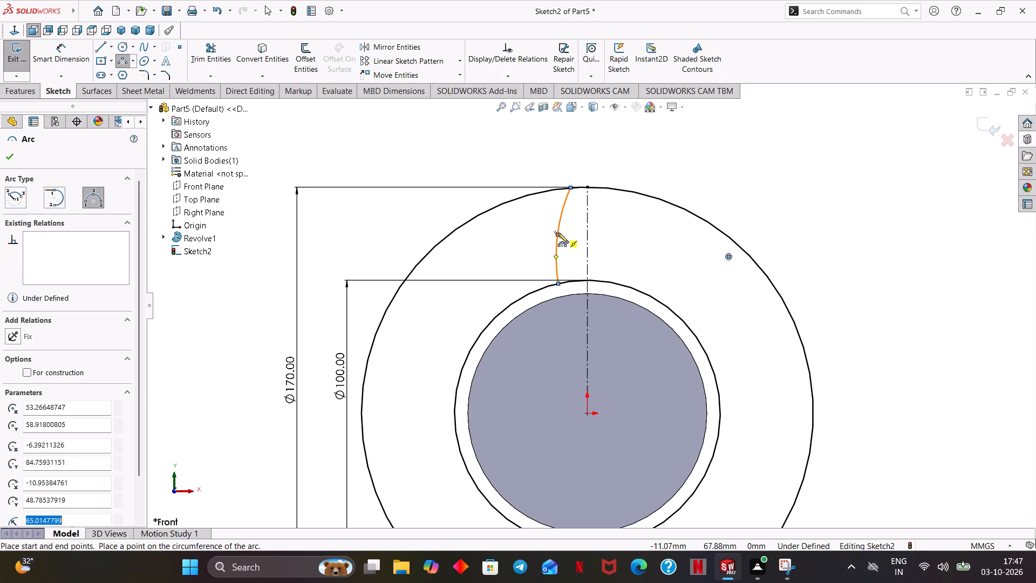
pyautogui.click(10, 152)
# Dimension the arc's radius as 65 mm and place the dimension text clear of the arc, to its left.
pyautogui.click(57, 57)
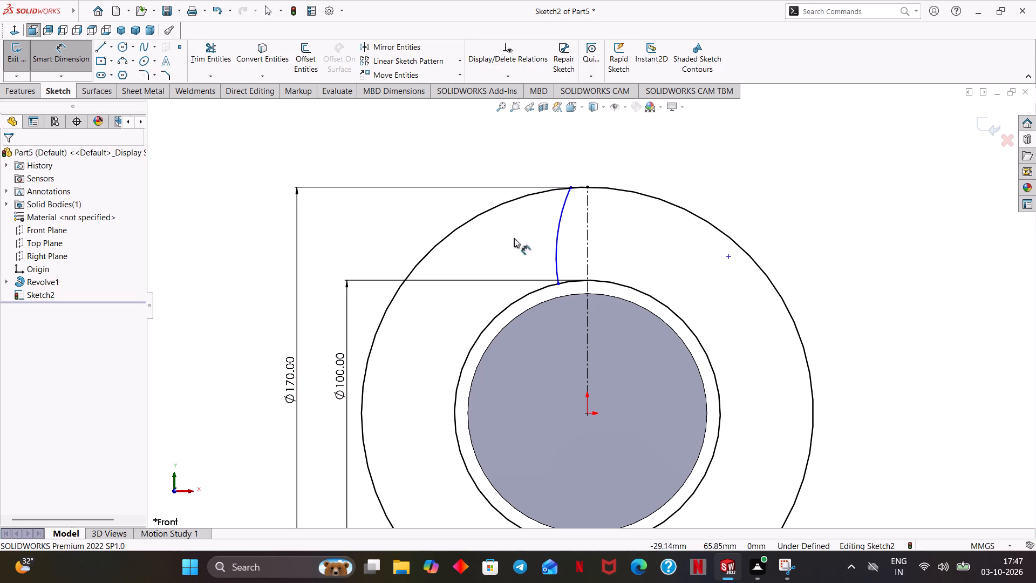
pyautogui.click(558, 243)
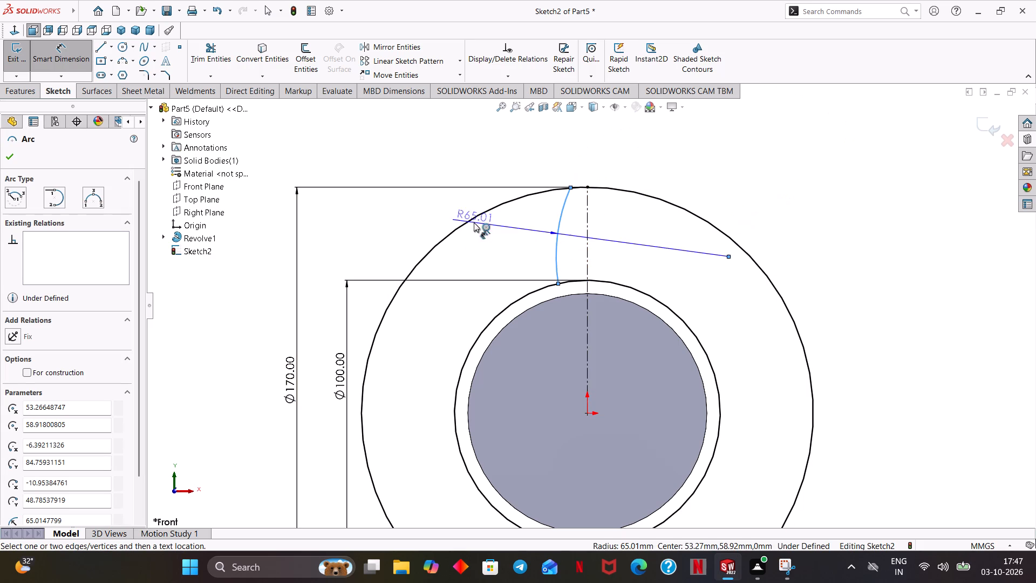
pyautogui.click(444, 212)
pyautogui.write('65')
pyautogui.press('Return')
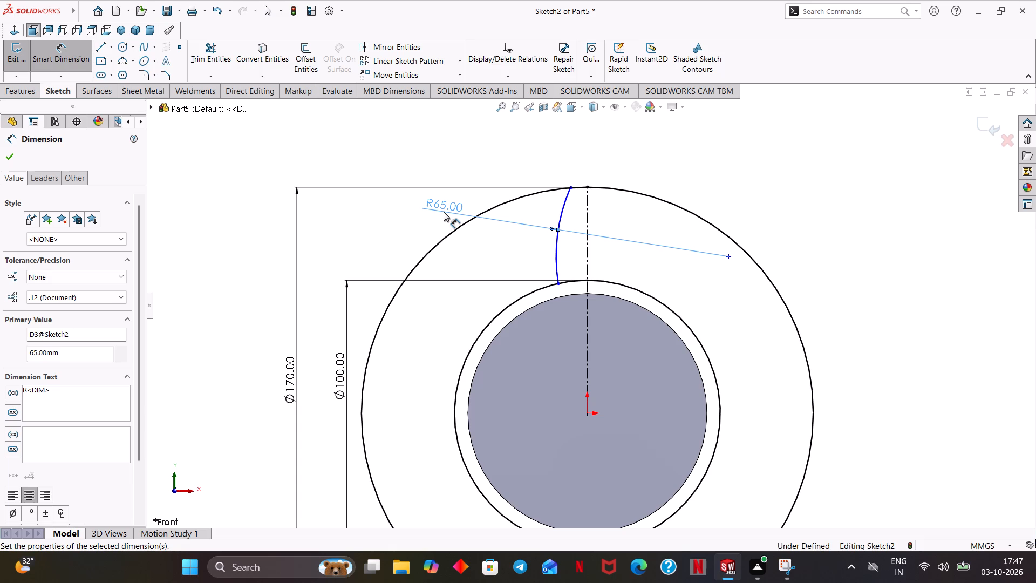
pyautogui.moveTo(442, 206); pyautogui.dragTo(413, 213)
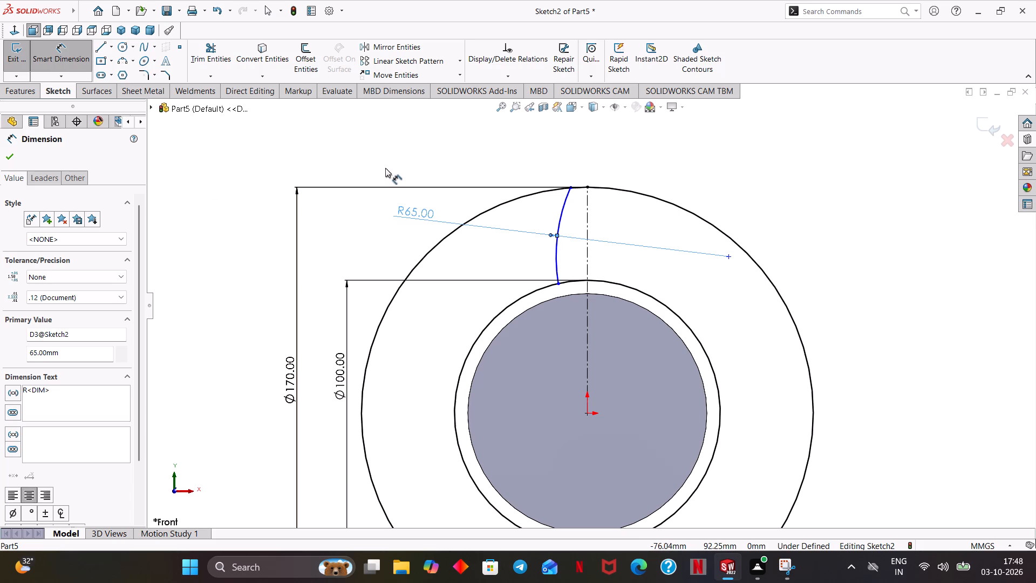
# Dimension the horizontal distance from the arc's upper endpoint to the centerline's top endpoint as 6 mm.
pyautogui.scroll(-1, 388, 169)
pyautogui.keyDown('ctrl'); pyautogui.moveTo(612, 190); pyautogui.dragTo(596, 226, button='middle'); pyautogui.keyUp('ctrl')
pyautogui.scroll(-2, 622, 223)
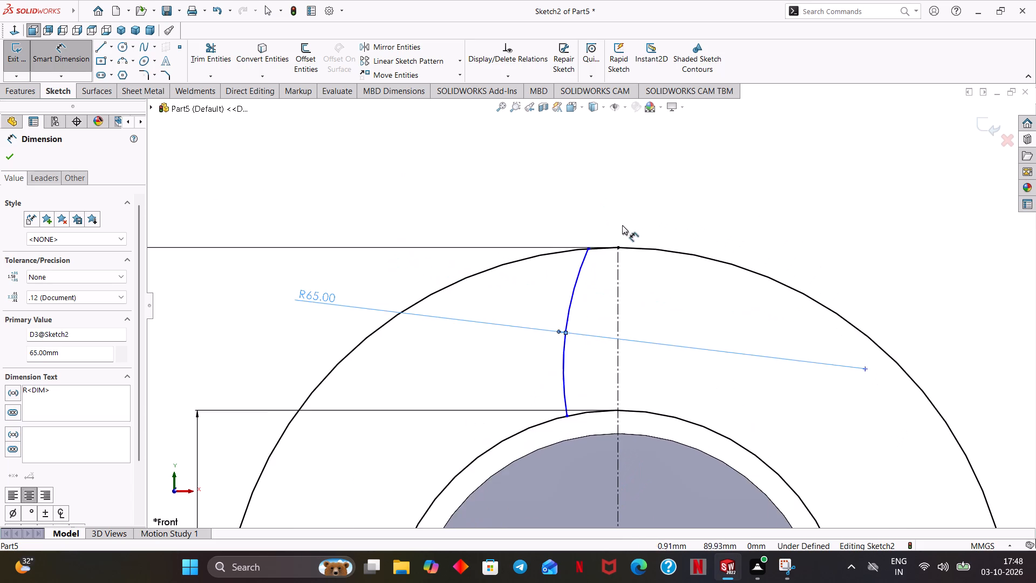
pyautogui.scroll(-3, 622, 225)
pyautogui.click(561, 275)
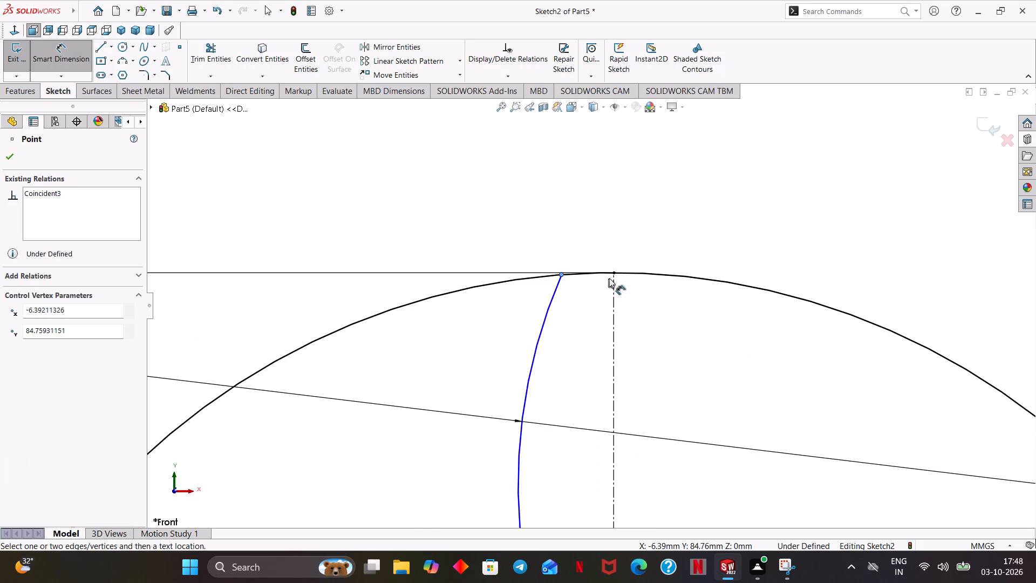
pyautogui.click(614, 273)
pyautogui.click(589, 245)
pyautogui.press('6')
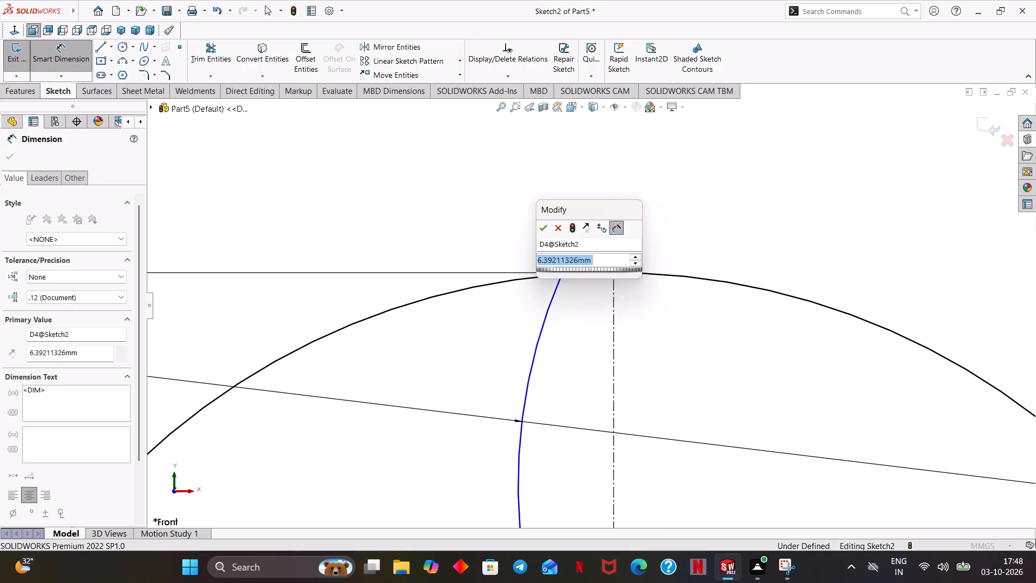
pyautogui.press('Return')
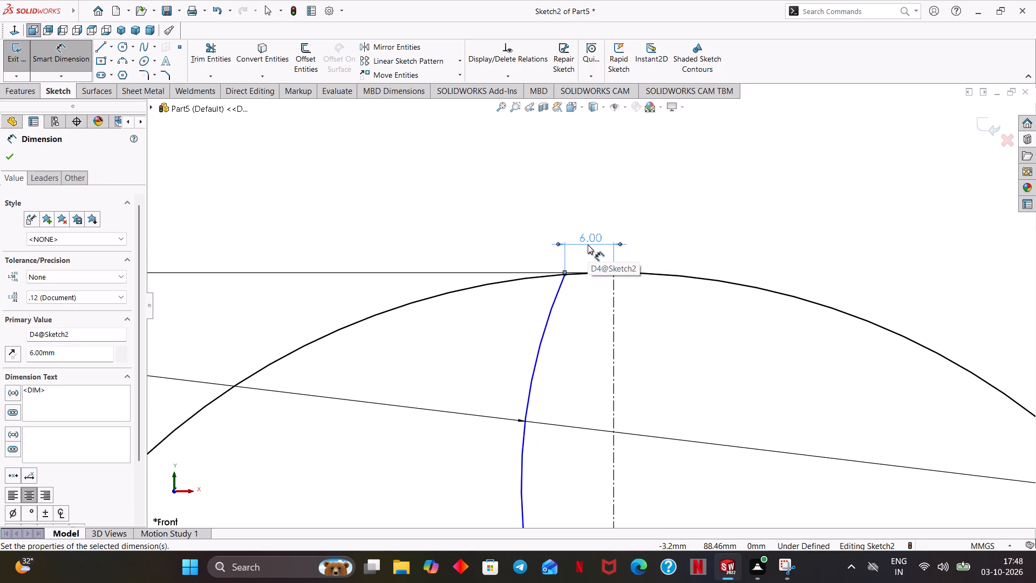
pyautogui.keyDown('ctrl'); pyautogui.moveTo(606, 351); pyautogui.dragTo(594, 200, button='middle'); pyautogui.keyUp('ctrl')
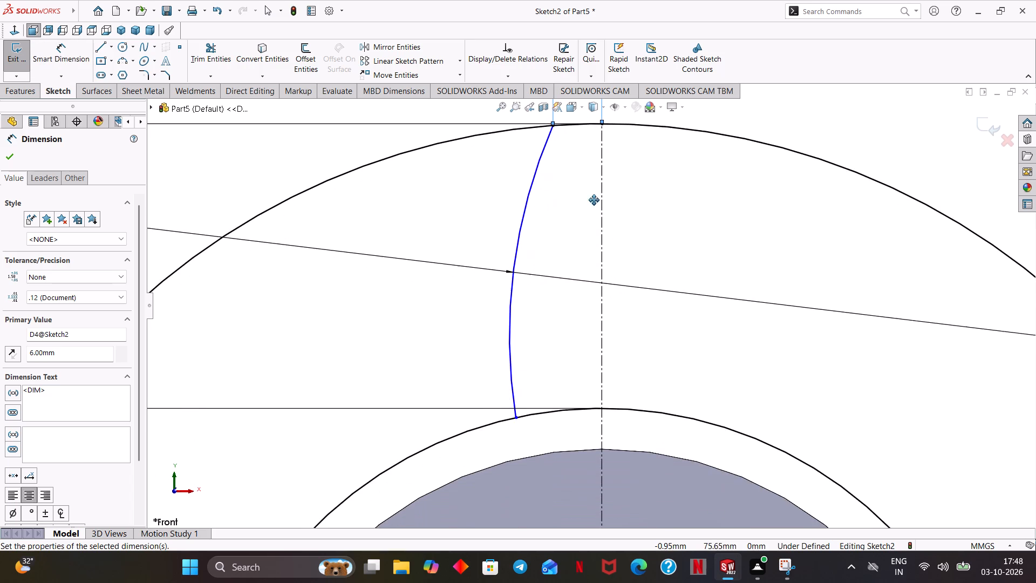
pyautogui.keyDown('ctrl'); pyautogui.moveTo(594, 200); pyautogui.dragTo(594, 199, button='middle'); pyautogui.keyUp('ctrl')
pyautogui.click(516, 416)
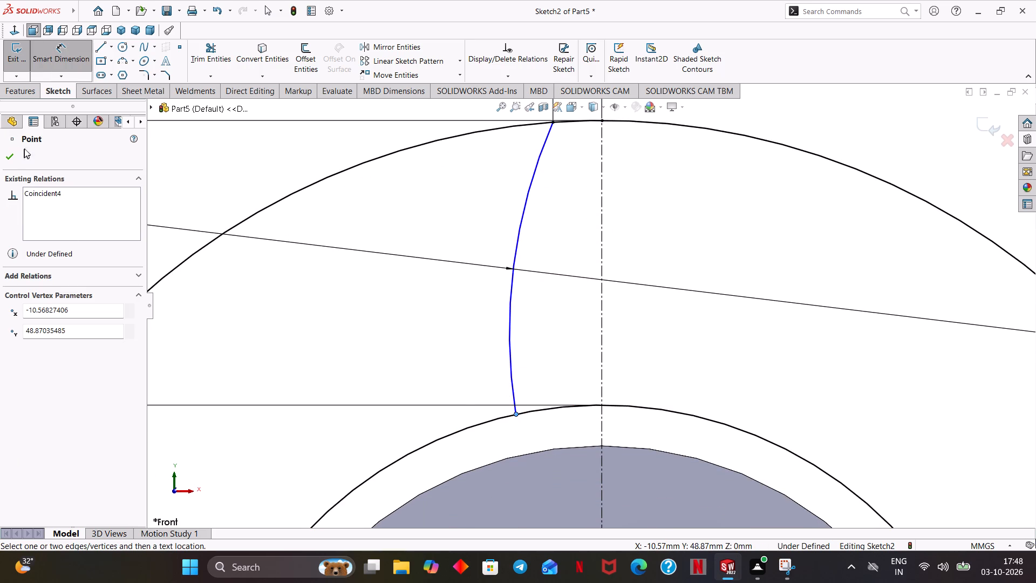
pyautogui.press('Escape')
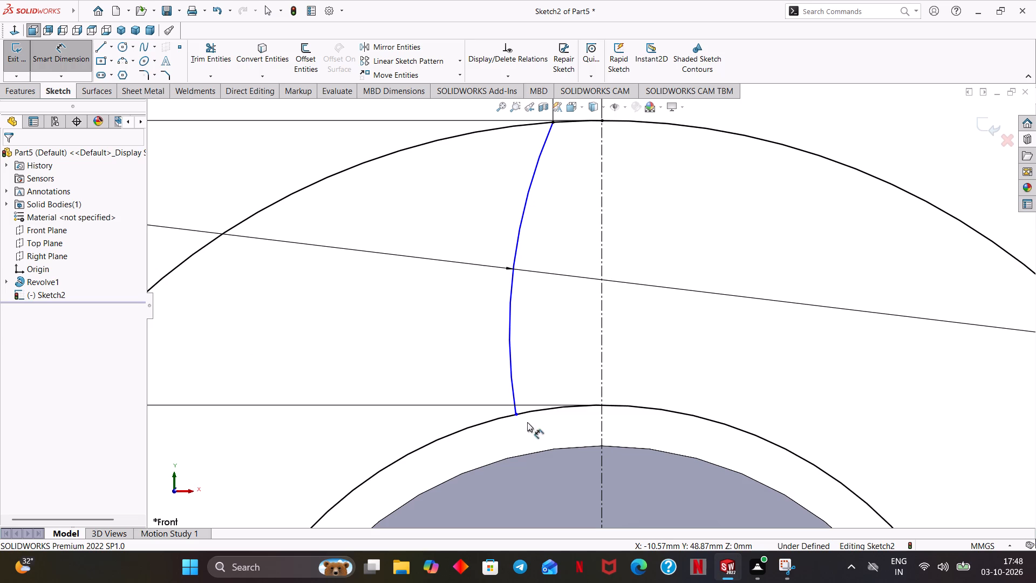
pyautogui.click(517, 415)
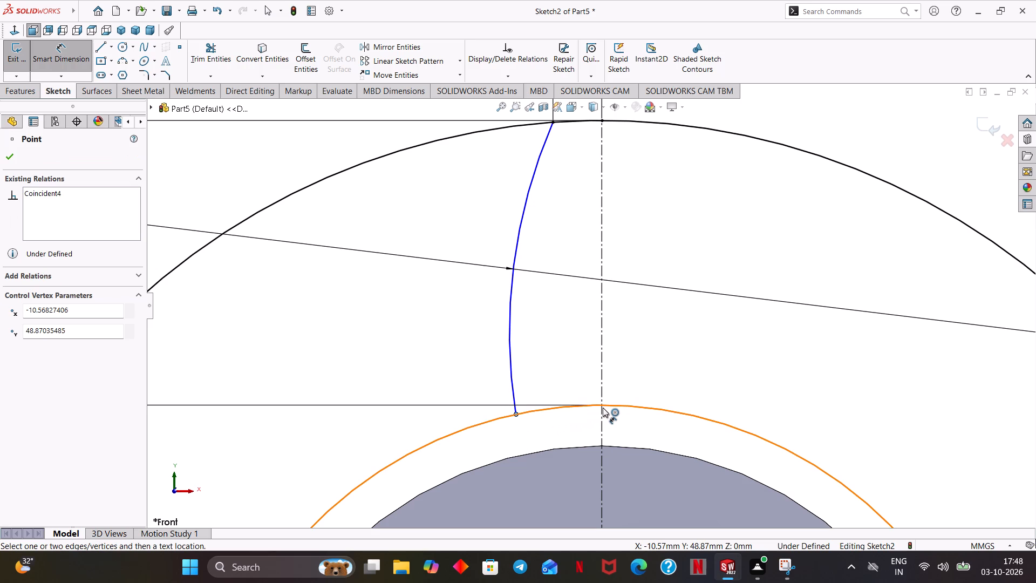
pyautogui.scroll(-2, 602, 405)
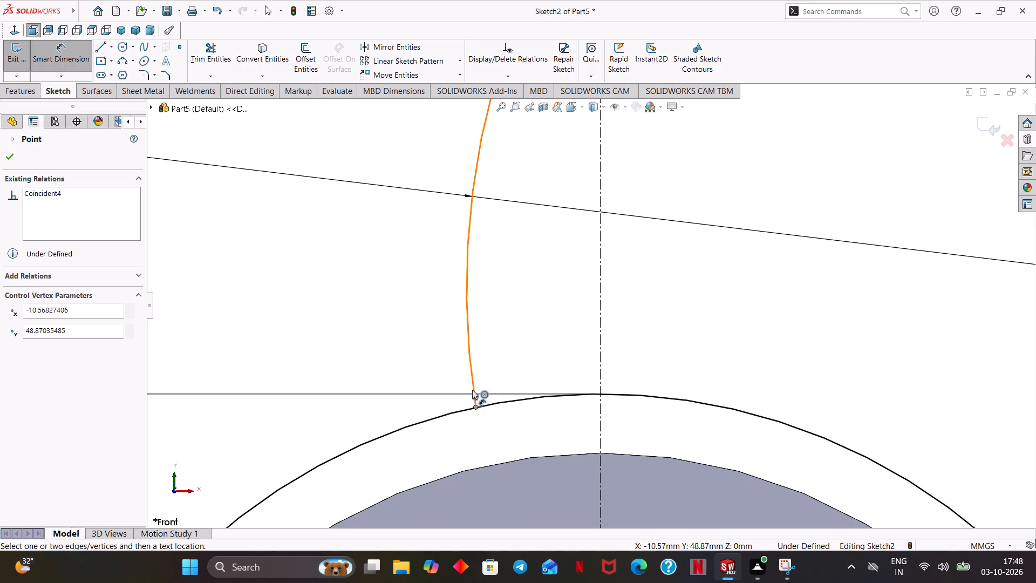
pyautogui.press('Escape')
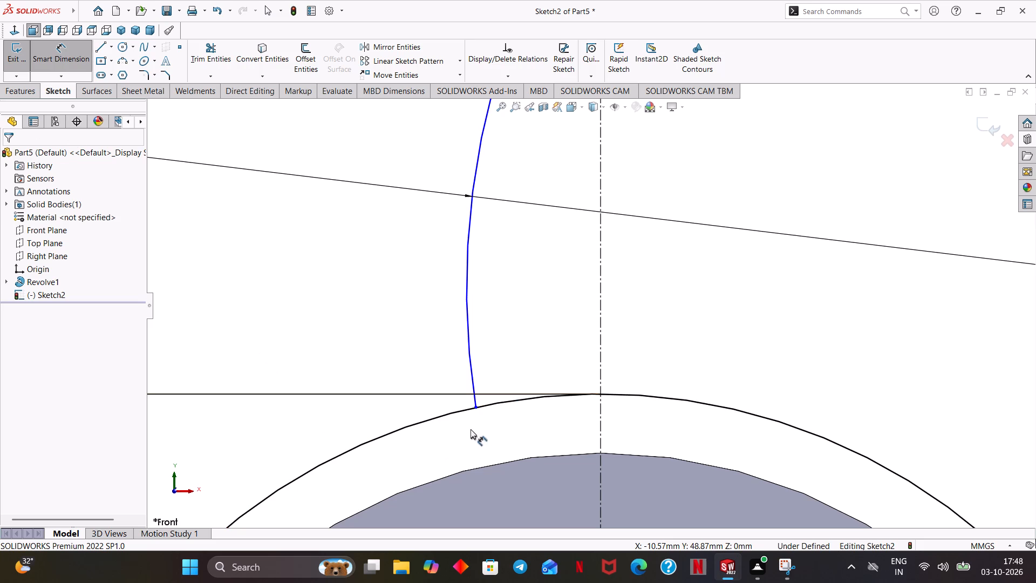
# Dimension the horizontal distance from the arc's lower endpoint to the vertical centerline as 15 mm.
pyautogui.click(479, 409)
pyautogui.click(599, 405)
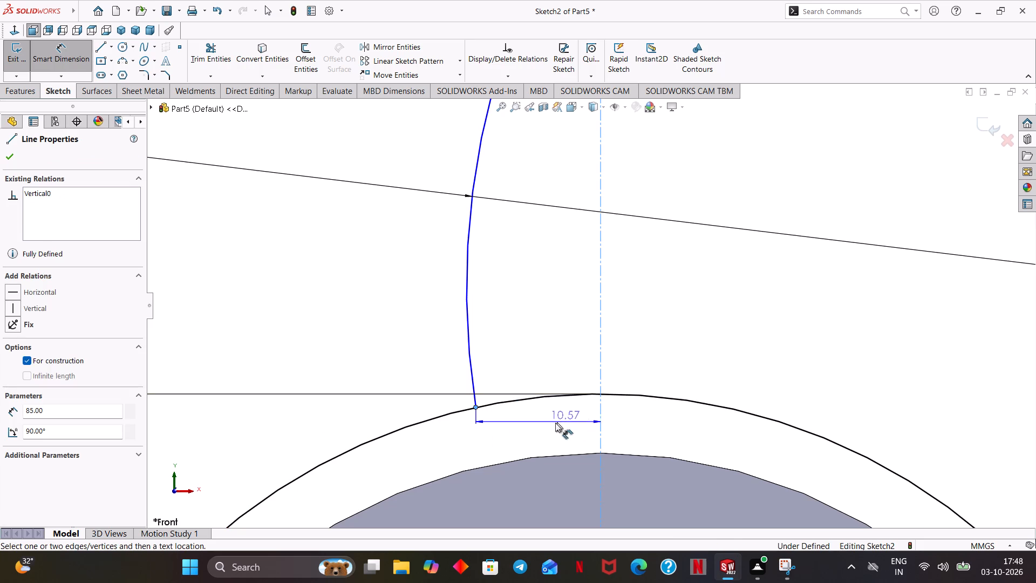
pyautogui.click(543, 426)
pyautogui.write('15')
pyautogui.press('Return')
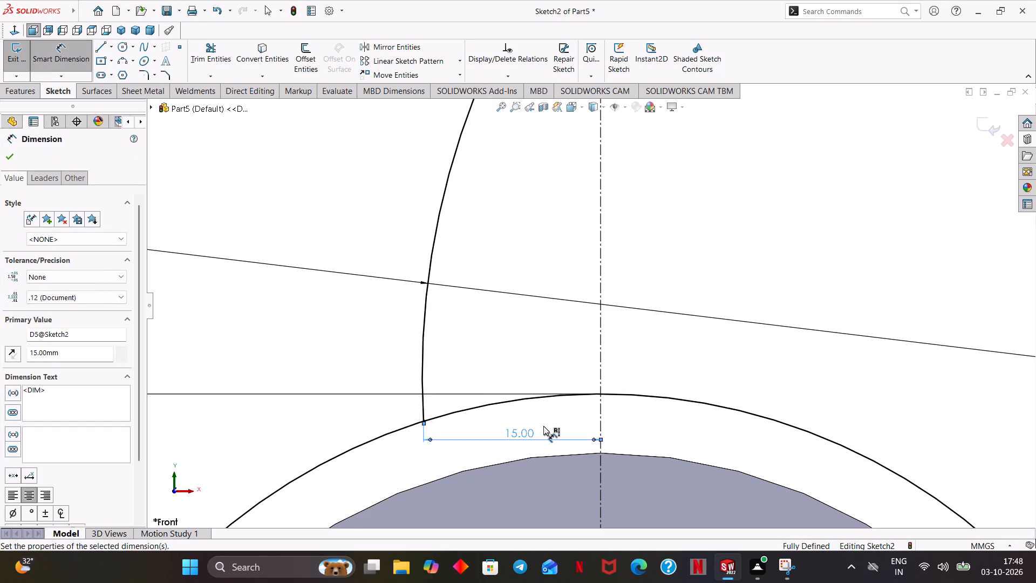
pyautogui.scroll(2, 543, 426)
pyautogui.scroll(2, 544, 379)
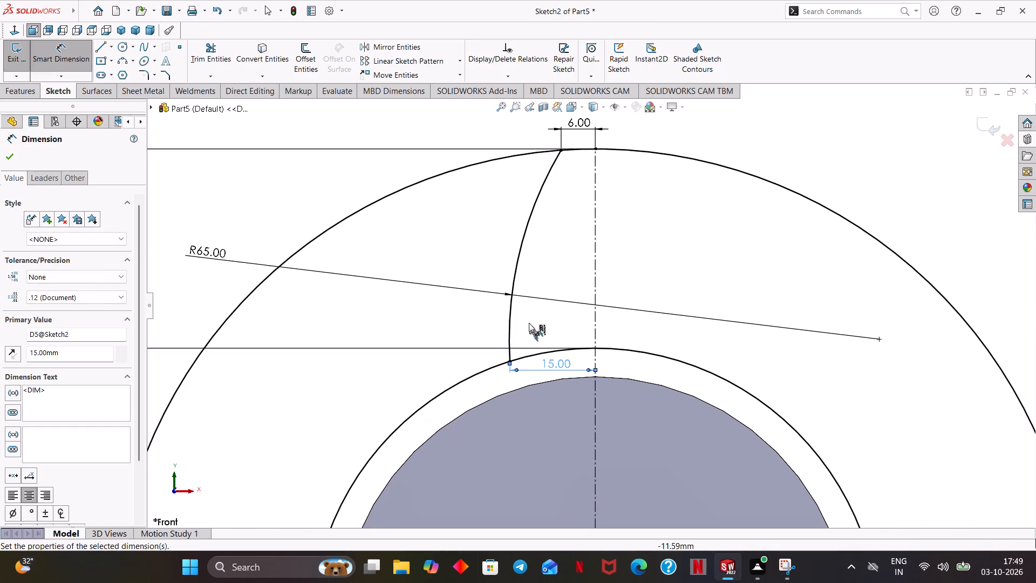
pyautogui.click(12, 157)
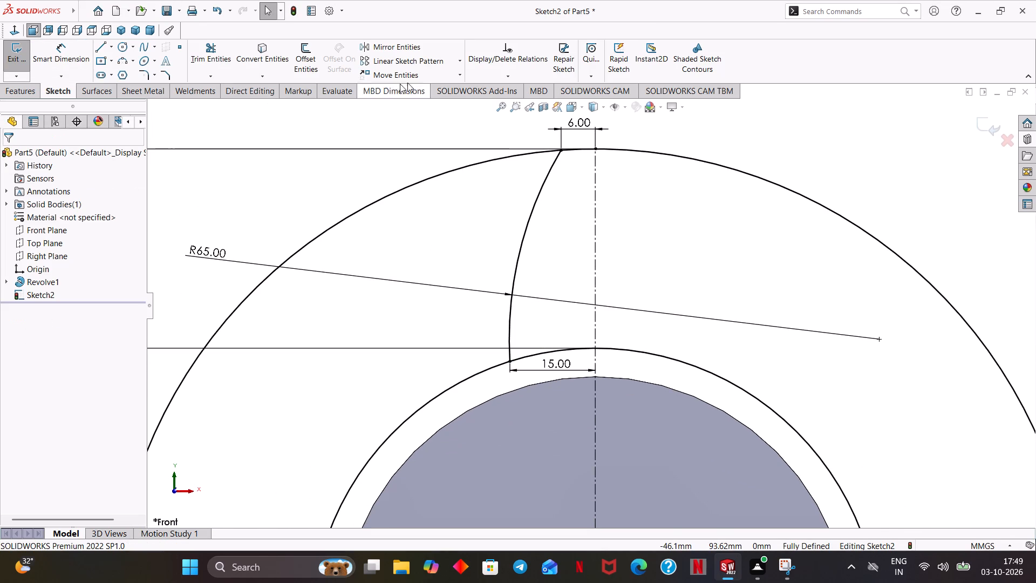
# Mirror the 65 mm radius arc about the vertical centerline, keeping the original as a copy.
pyautogui.click(400, 50)
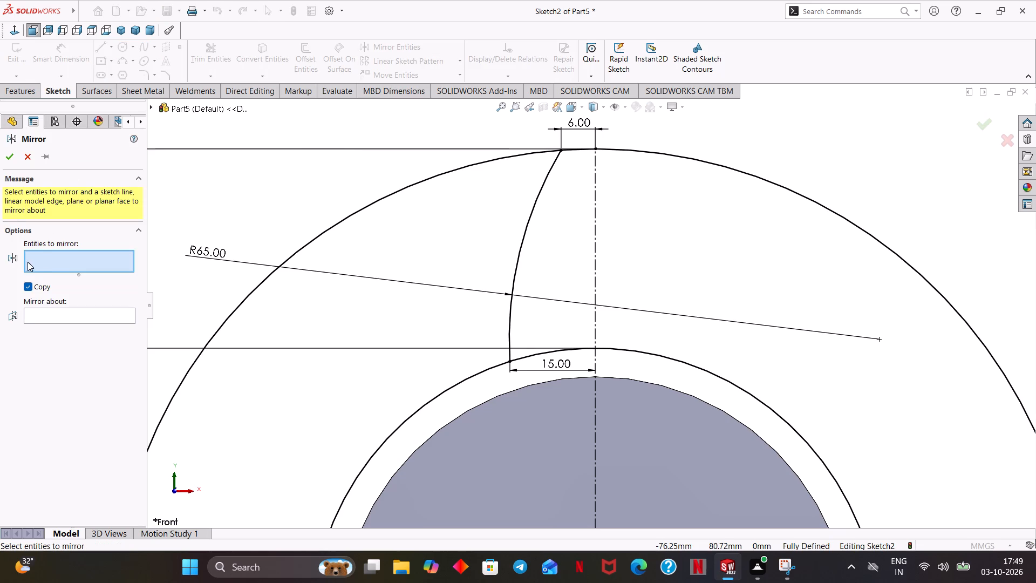
pyautogui.click(514, 260)
pyautogui.moveTo(519, 258); pyautogui.dragTo(504, 268)
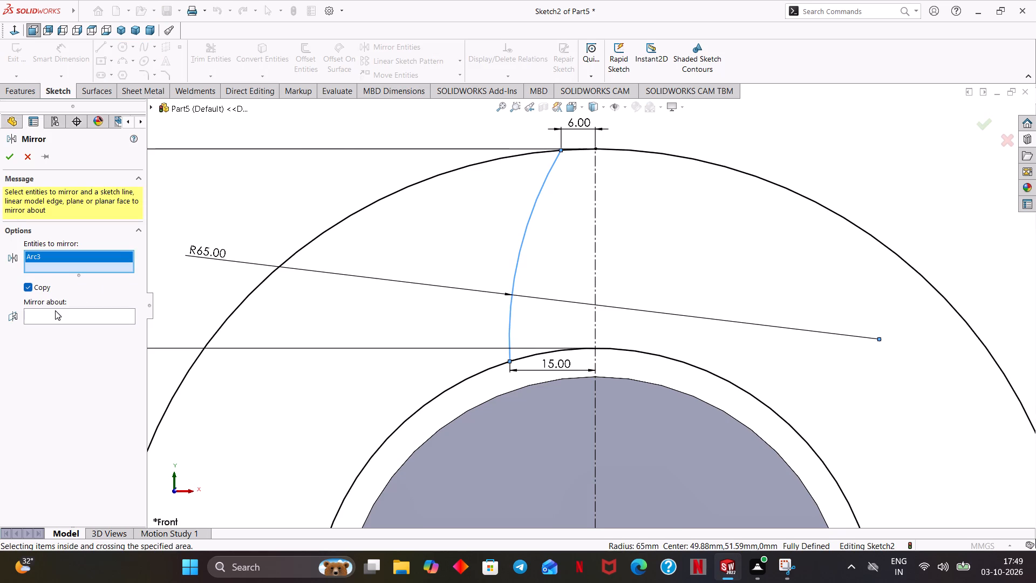
pyautogui.click(55, 310)
pyautogui.moveTo(625, 182); pyautogui.dragTo(564, 233)
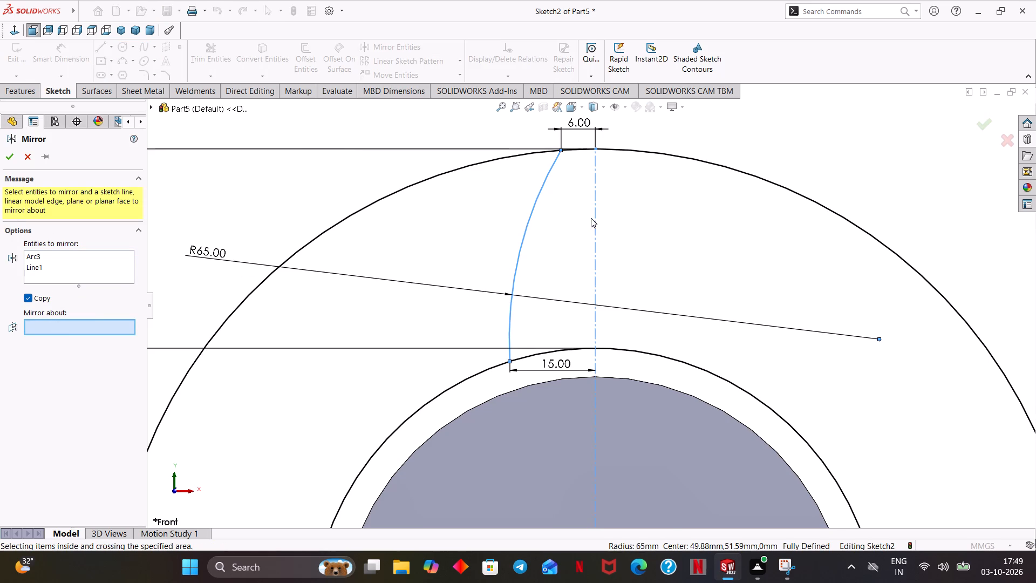
pyautogui.rightClick(60, 274)
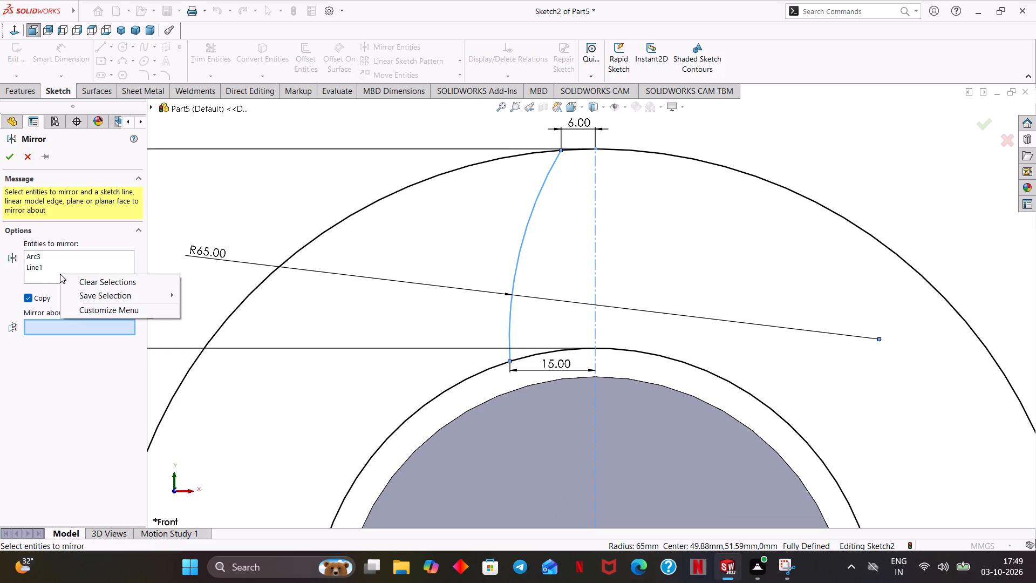
pyautogui.click(87, 284)
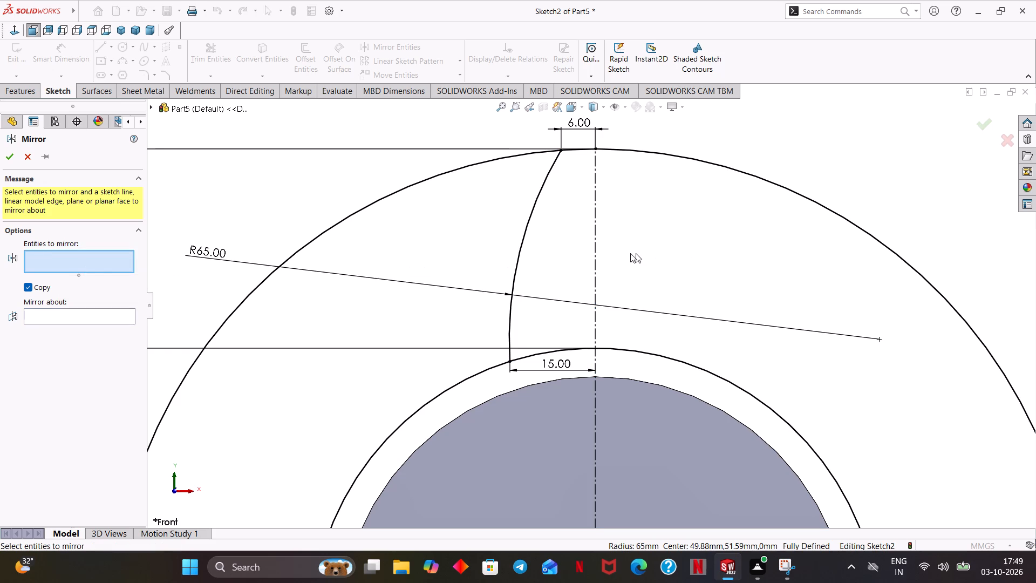
pyautogui.click(519, 255)
pyautogui.click(118, 313)
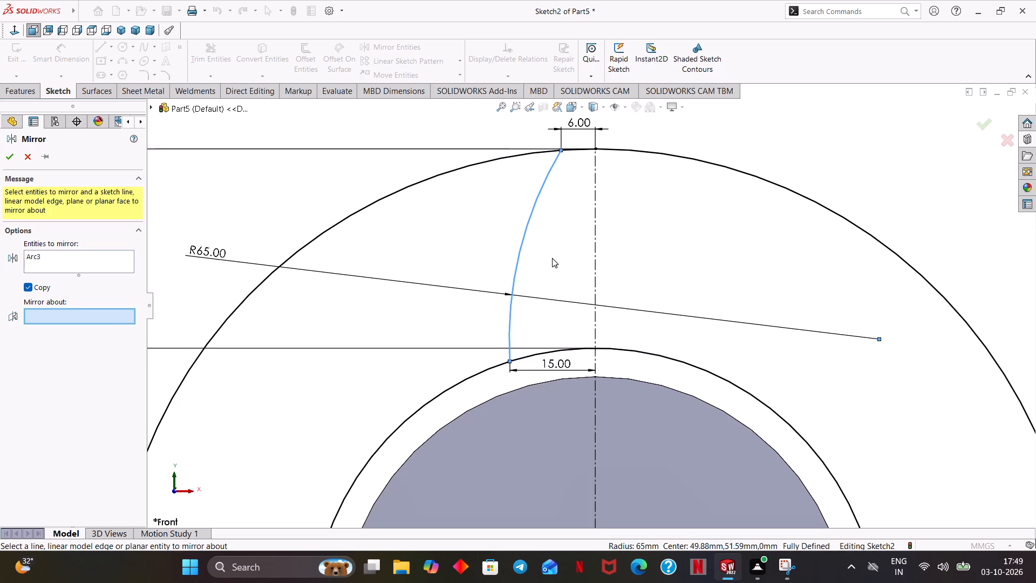
pyautogui.click(595, 250)
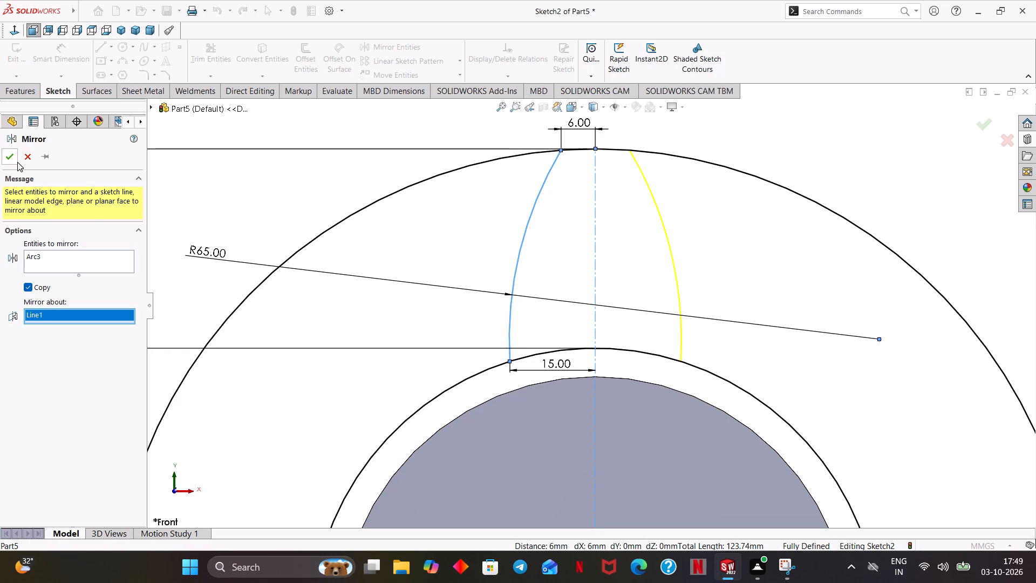
pyautogui.click(12, 158)
pyautogui.scroll(1, 692, 230)
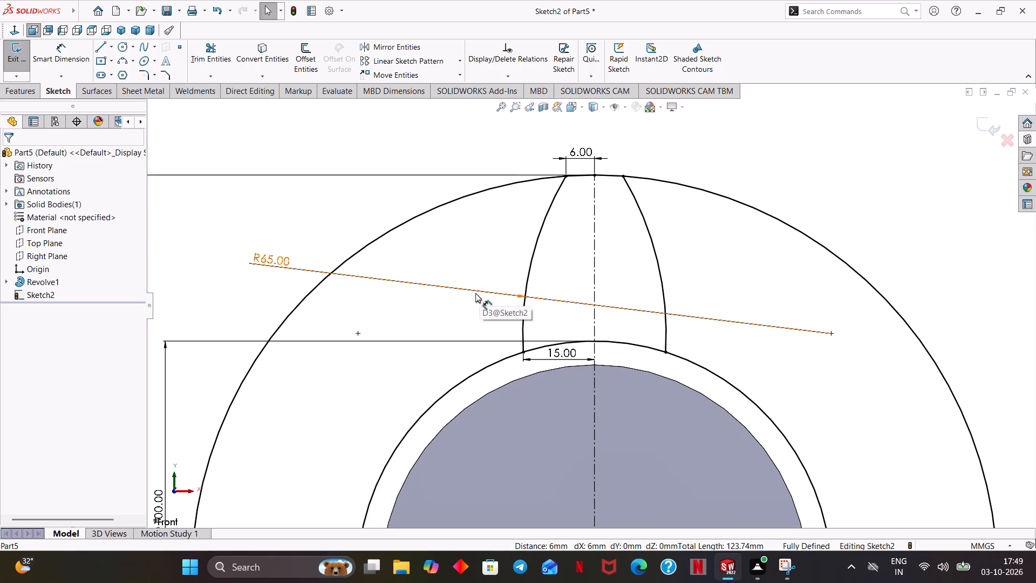
pyautogui.scroll(2, 450, 220)
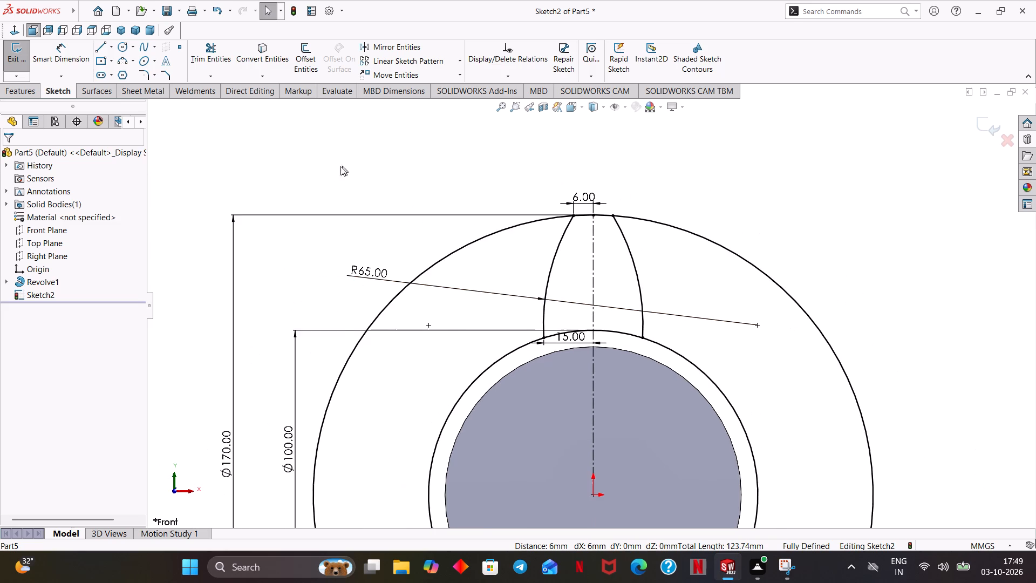
# Trim the 170 mm circle away outside the tooth, keeping only the short arc at the tooth's tip.
pyautogui.scroll(1, 395, 157)
pyautogui.keyDown('ctrl'); pyautogui.moveTo(488, 314); pyautogui.dragTo(501, 269, button='middle'); pyautogui.keyUp('ctrl')
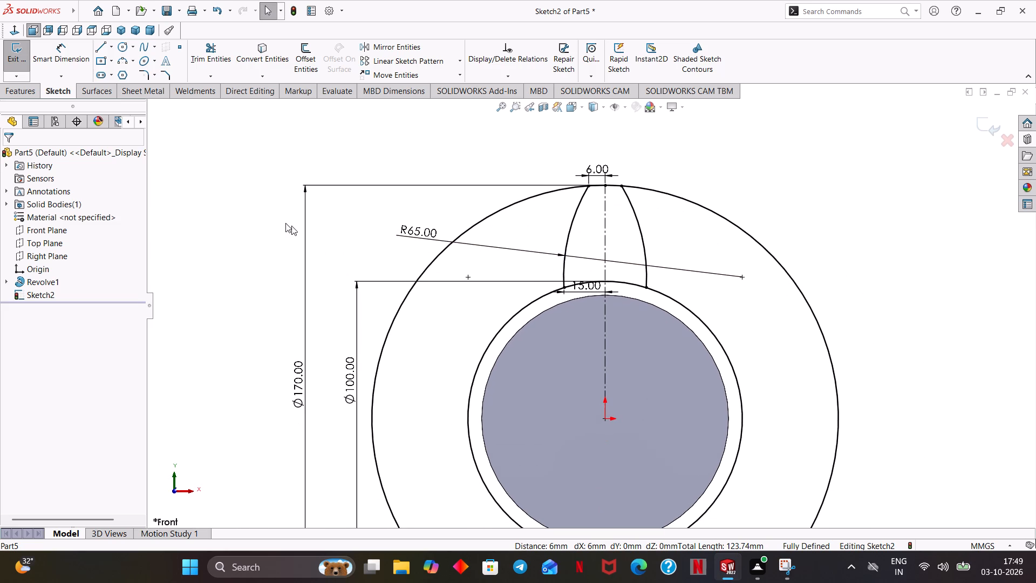
pyautogui.click(209, 58)
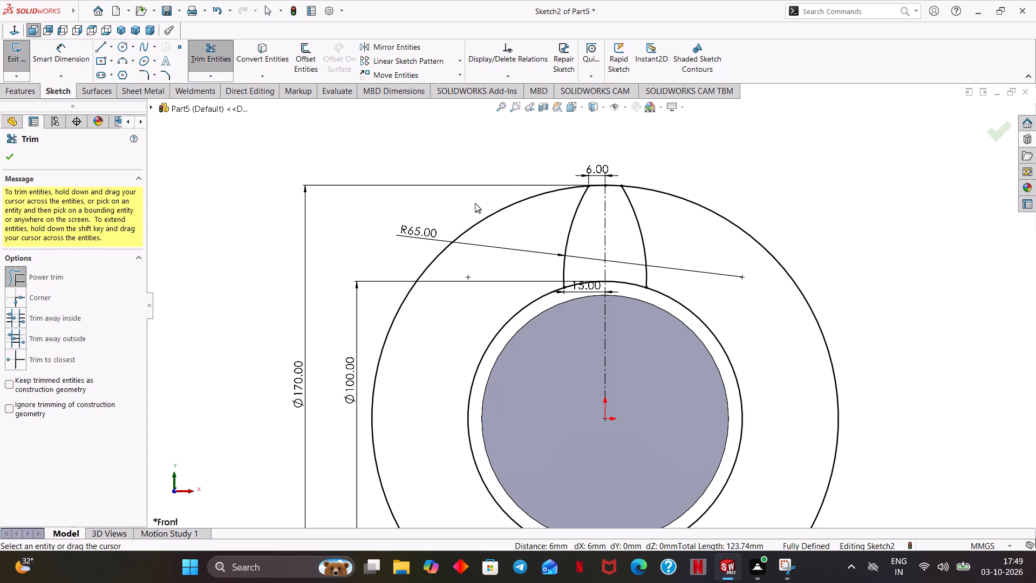
pyautogui.moveTo(474, 202); pyautogui.dragTo(504, 226)
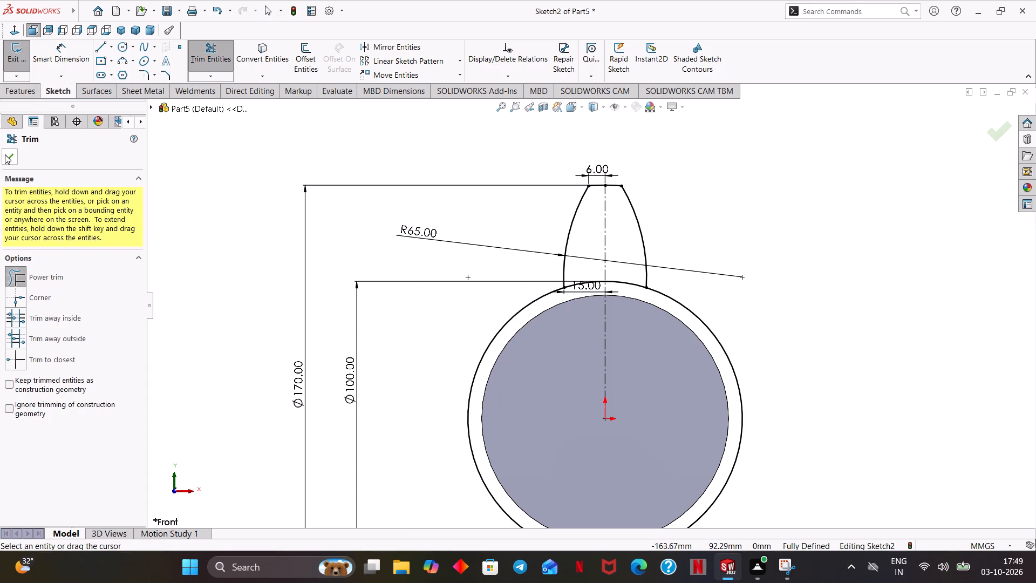
pyautogui.click(5, 154)
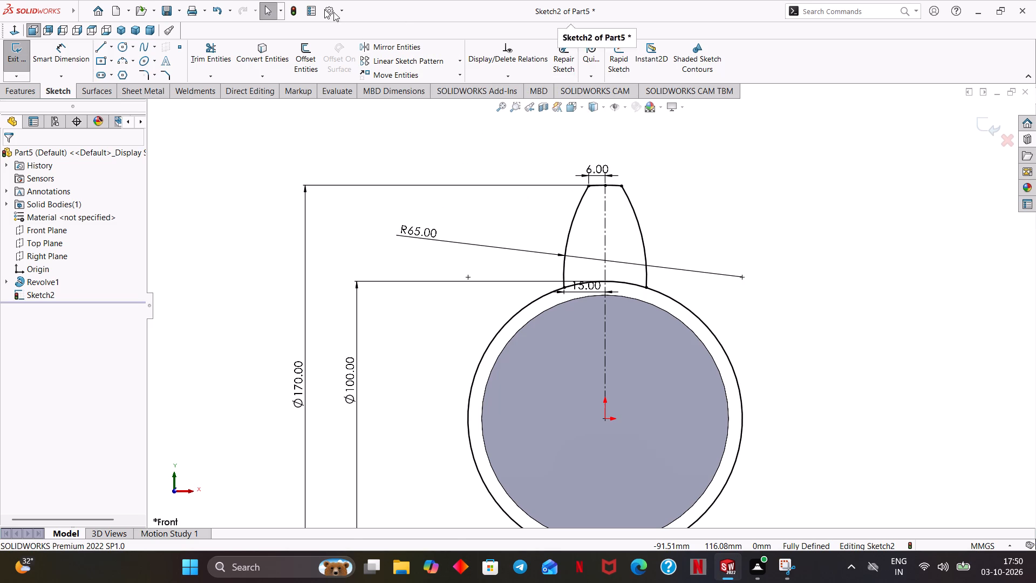
# Circular-pattern the tooth's tip arc and two flank arcs about the origin, with 8 equally spaced instances over 360 degrees.
pyautogui.click(464, 63)
pyautogui.click(435, 91)
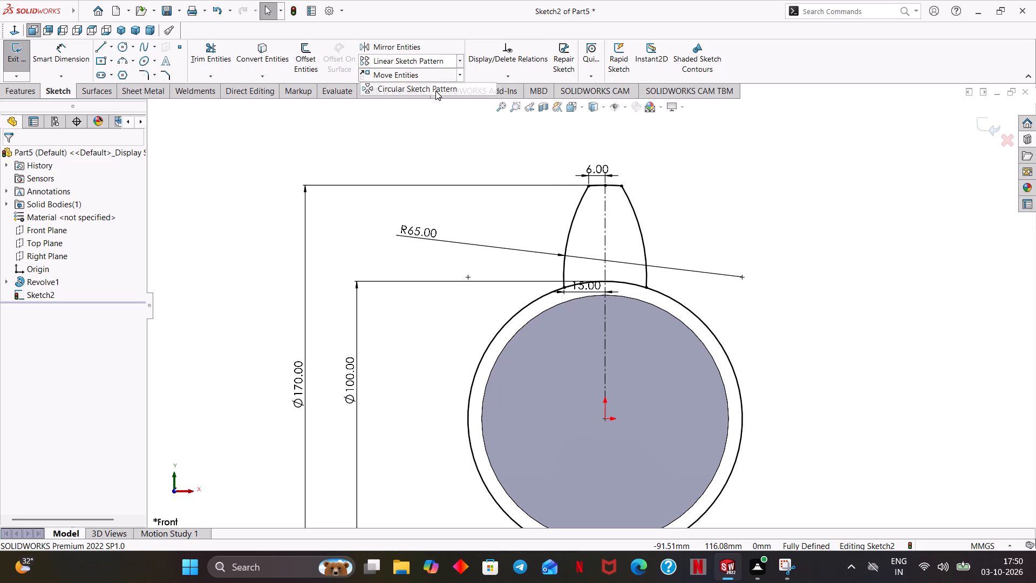
pyautogui.click(595, 184)
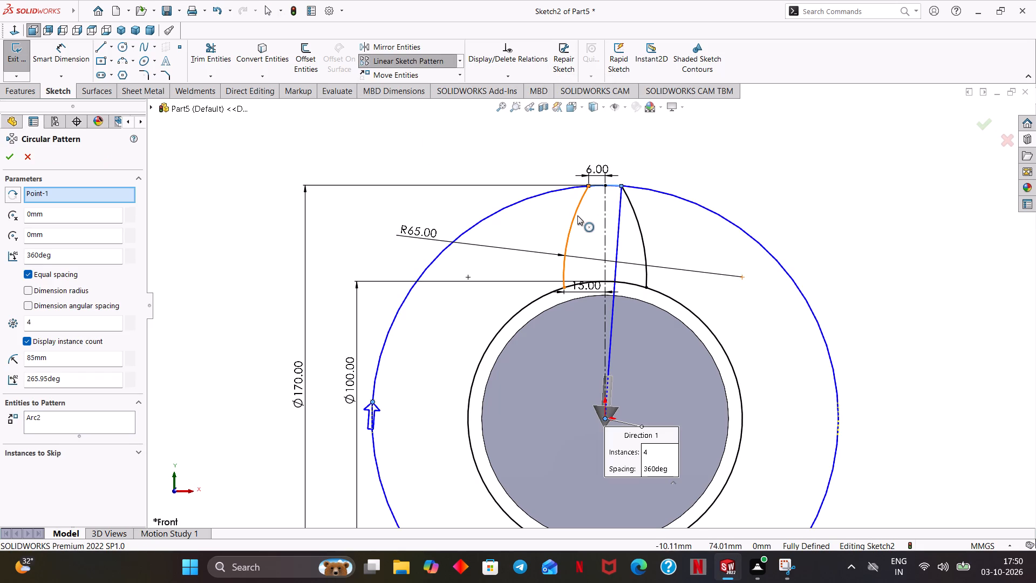
pyautogui.click(576, 216)
pyautogui.click(636, 220)
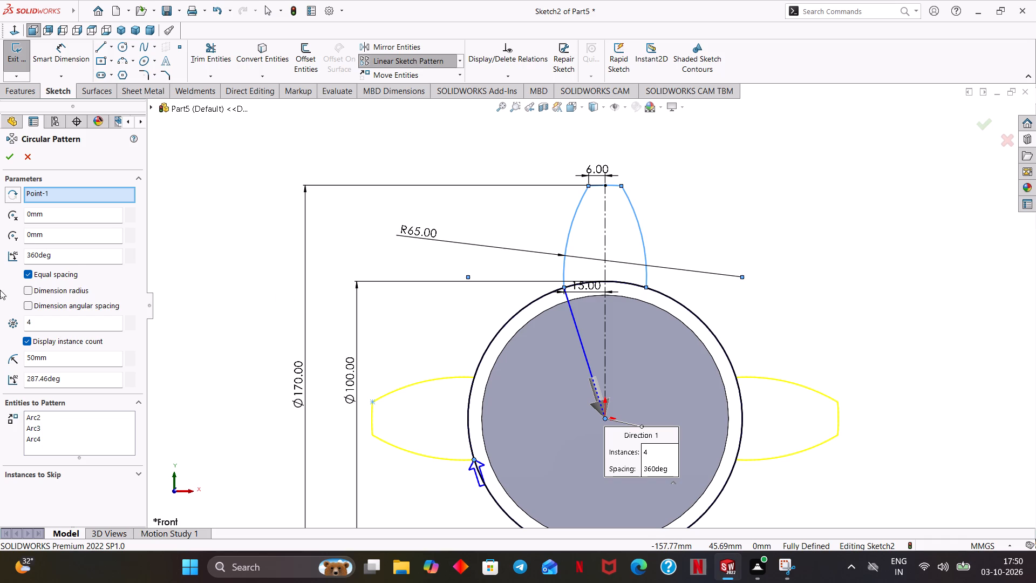
pyautogui.moveTo(71, 255); pyautogui.dragTo(5, 261)
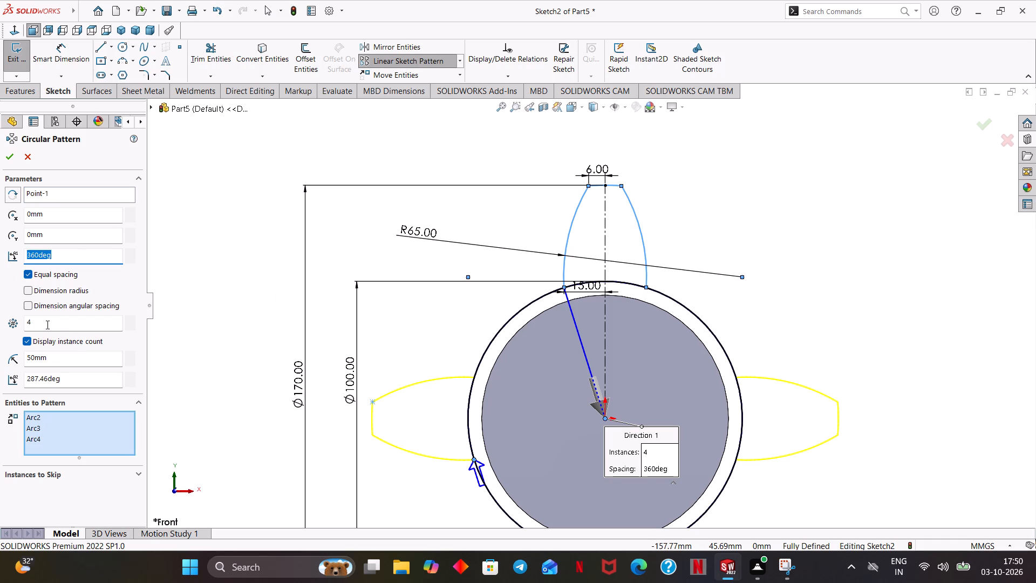
pyautogui.moveTo(45, 322); pyautogui.dragTo(12, 330)
pyautogui.press('8')
pyautogui.press('Return')
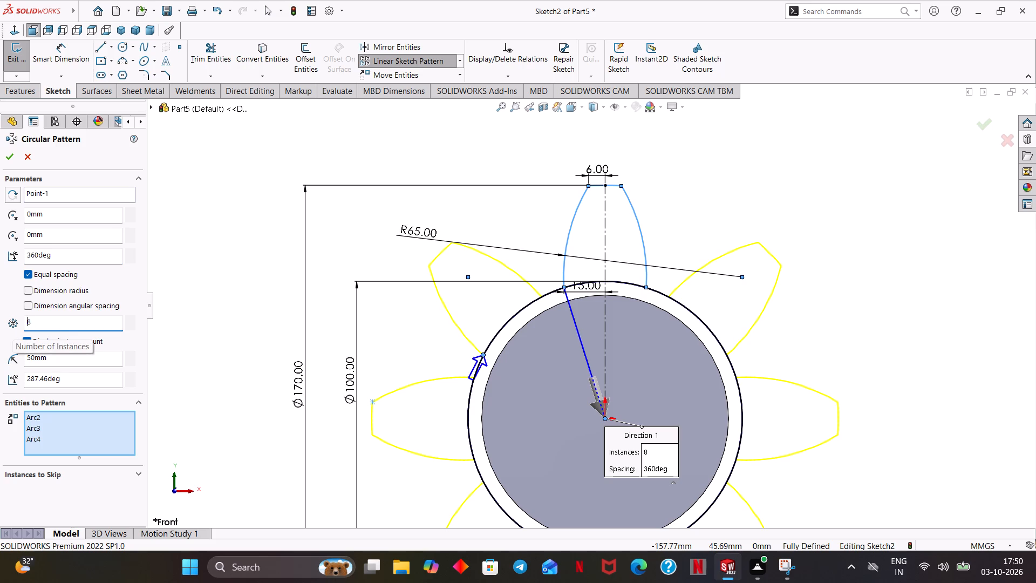
pyautogui.scroll(1, 608, 333)
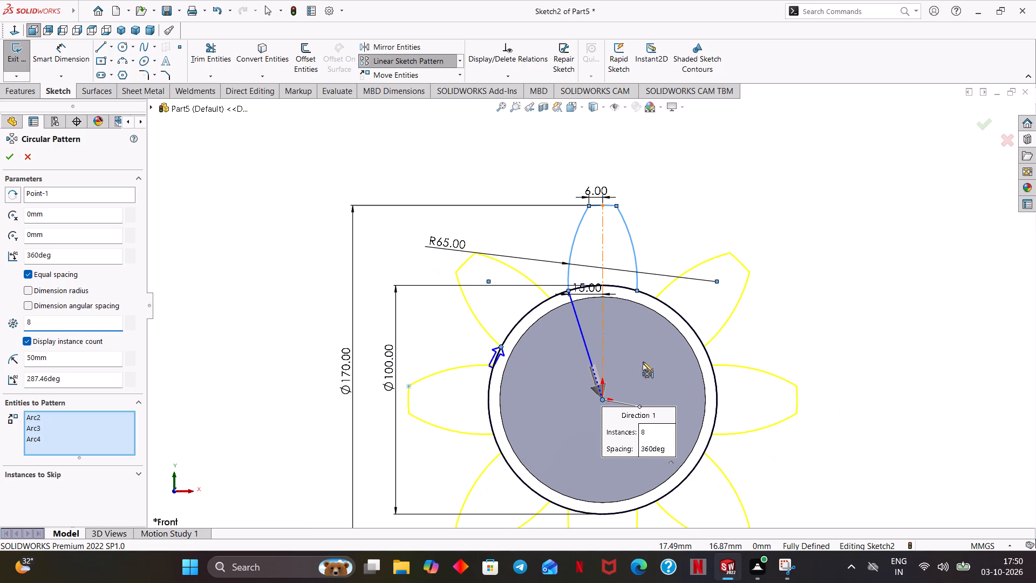
pyautogui.keyDown('ctrl'); pyautogui.moveTo(643, 362); pyautogui.dragTo(632, 333, button='middle'); pyautogui.keyUp('ctrl')
pyautogui.keyDown('ctrl'); pyautogui.scroll(1, 632, 333); pyautogui.keyUp('ctrl')
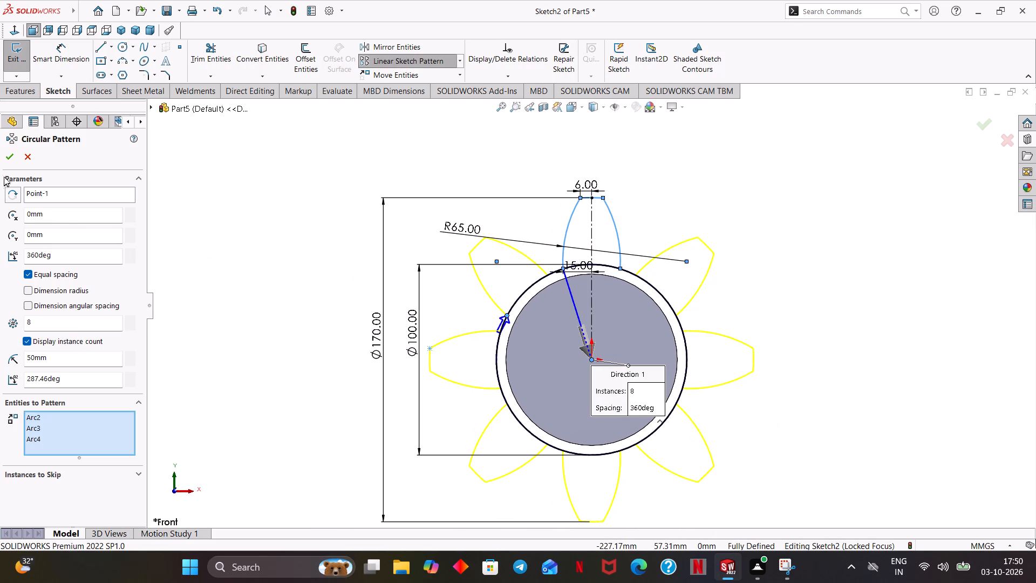
pyautogui.click(69, 274)
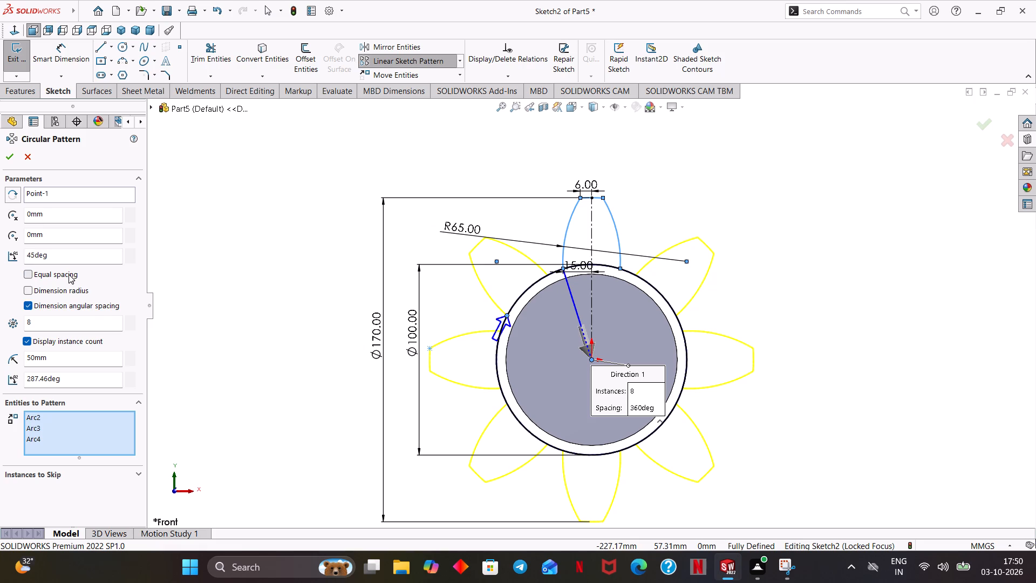
pyautogui.click(69, 274)
pyautogui.click(8, 163)
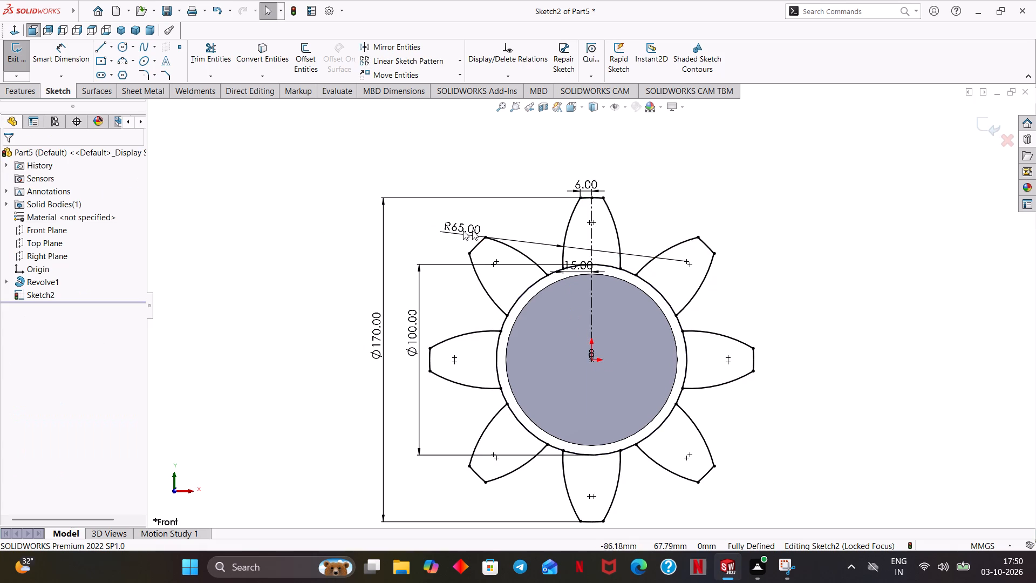
pyautogui.click(764, 231)
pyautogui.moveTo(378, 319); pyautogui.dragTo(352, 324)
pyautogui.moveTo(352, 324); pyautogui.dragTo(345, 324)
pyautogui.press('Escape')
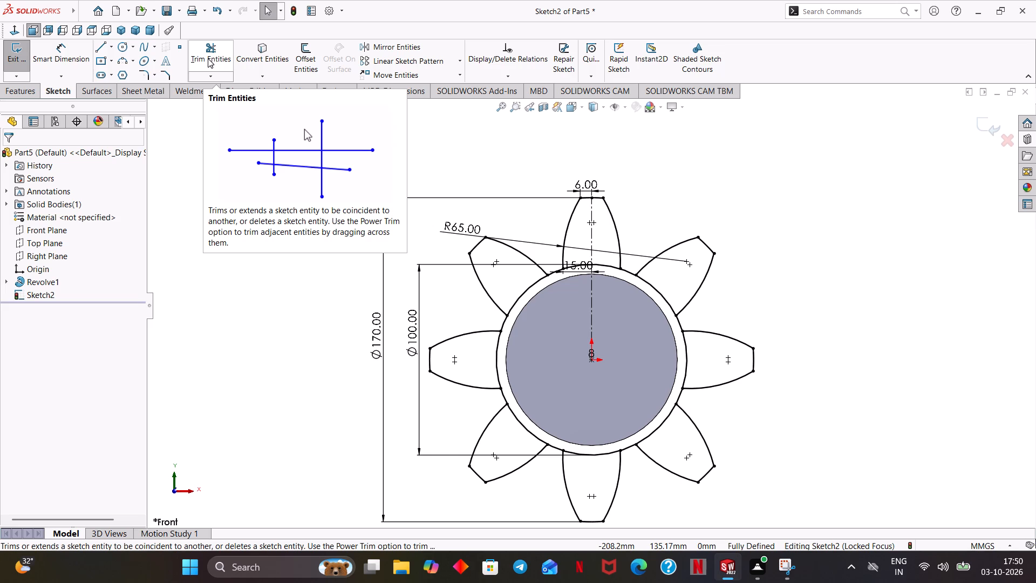
# Trim the 100 mm circle's segments across the bases of the upper-left, top, upper-right, right and lower-right teeth.
pyautogui.click(208, 58)
pyautogui.scroll(-2, 526, 273)
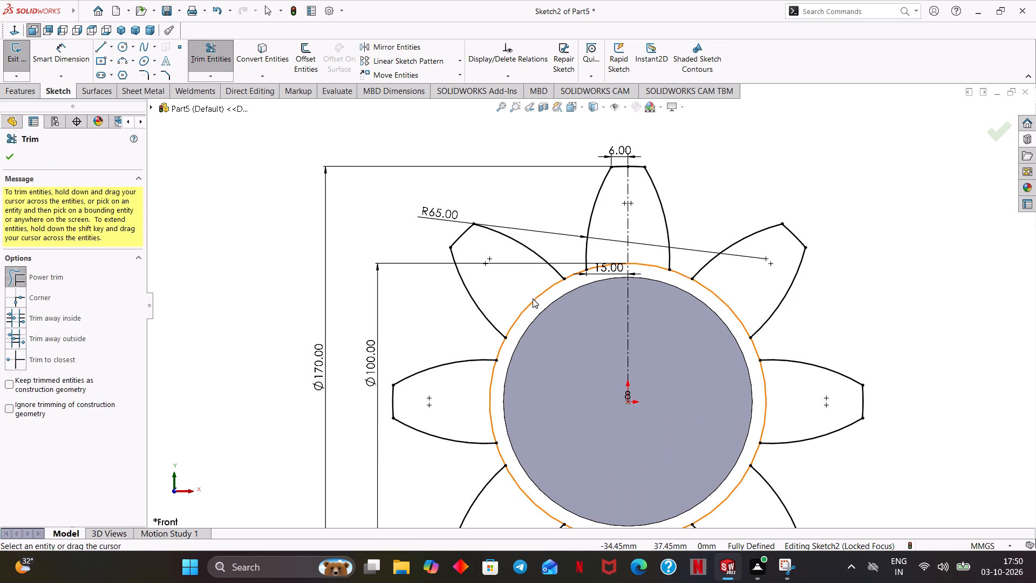
pyautogui.moveTo(522, 295); pyautogui.dragTo(537, 303)
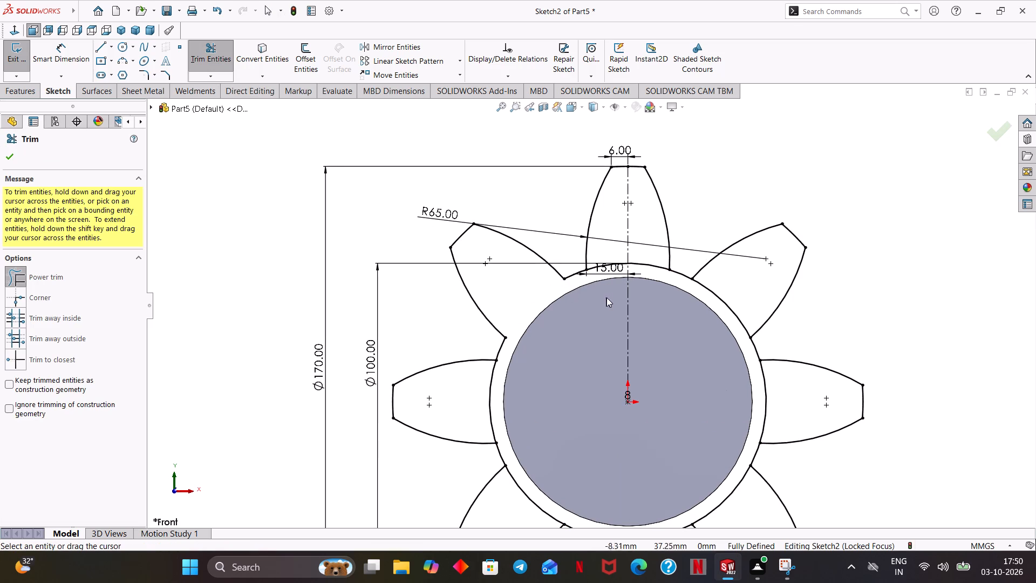
pyautogui.scroll(-2, 631, 294)
pyautogui.moveTo(613, 239); pyautogui.dragTo(613, 256)
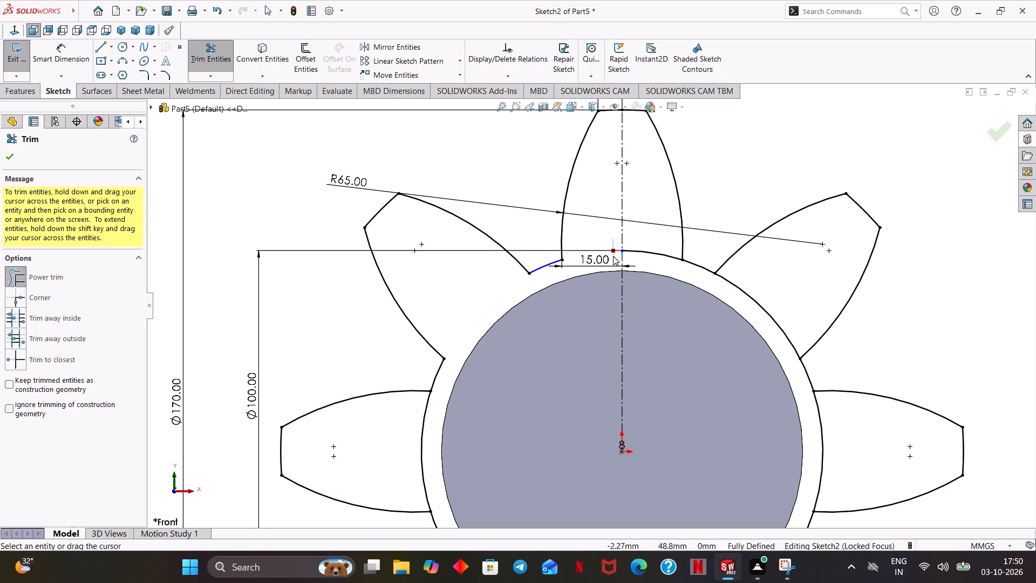
pyautogui.moveTo(613, 256); pyautogui.dragTo(613, 257)
pyautogui.moveTo(640, 245); pyautogui.dragTo(642, 260)
pyautogui.moveTo(763, 273); pyautogui.dragTo(752, 301)
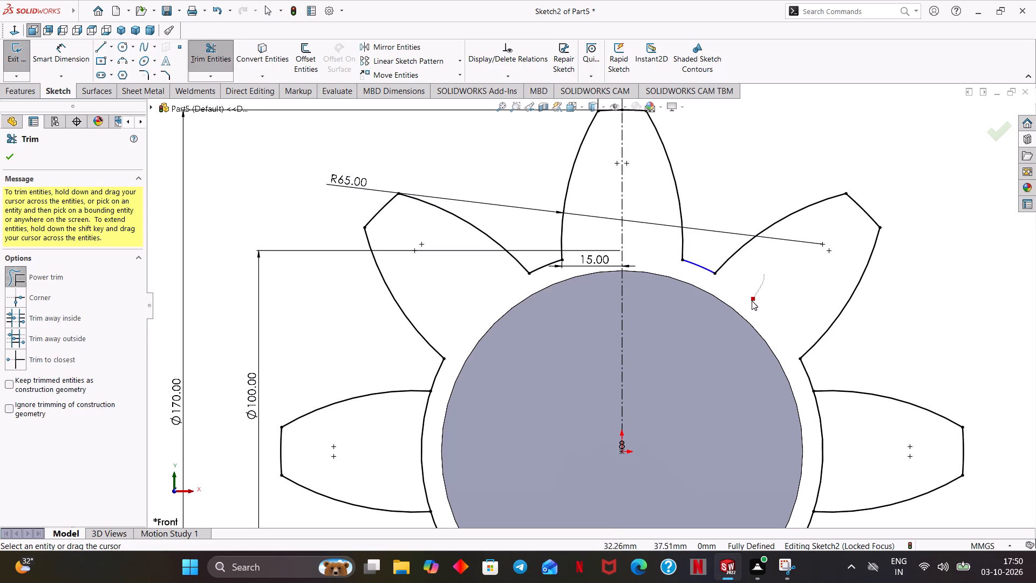
pyautogui.moveTo(752, 301); pyautogui.dragTo(748, 306)
pyautogui.moveTo(845, 428); pyautogui.dragTo(818, 441)
pyautogui.scroll(3, 813, 424)
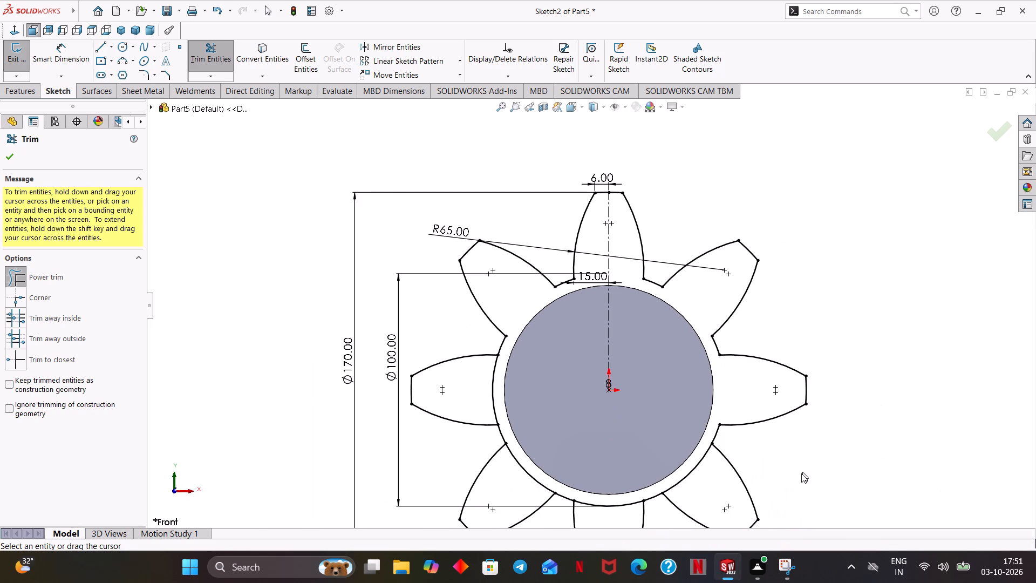
pyautogui.moveTo(700, 480); pyautogui.dragTo(681, 477)
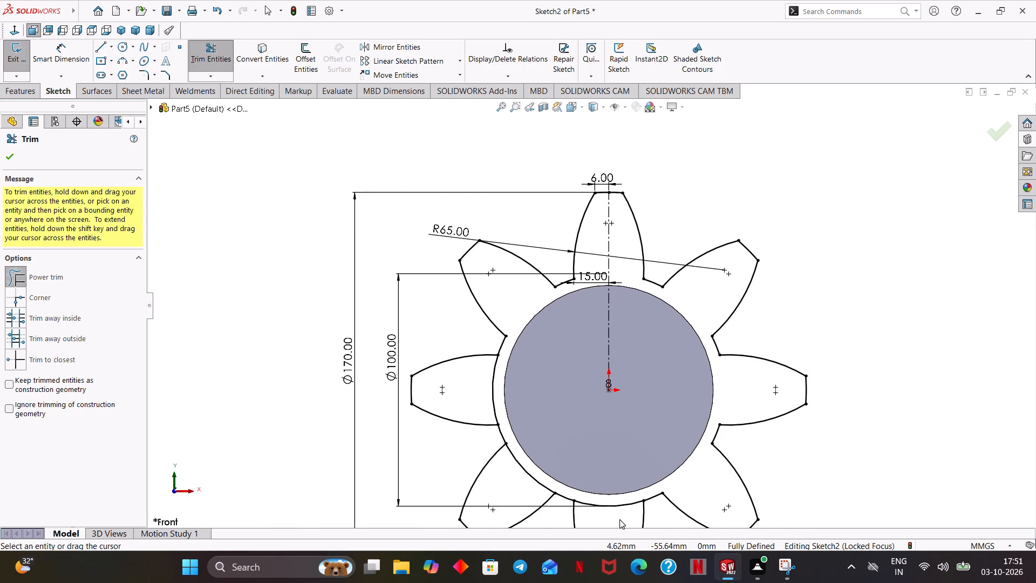
# Trim the 100 mm circle's remaining segments across the bases of the bottom, lower-left and left teeth.
pyautogui.keyDown('ctrl'); pyautogui.moveTo(618, 519); pyautogui.dragTo(606, 440, button='middle'); pyautogui.keyUp('ctrl')
pyautogui.scroll(-2, 601, 439)
pyautogui.moveTo(589, 431); pyautogui.dragTo(590, 426)
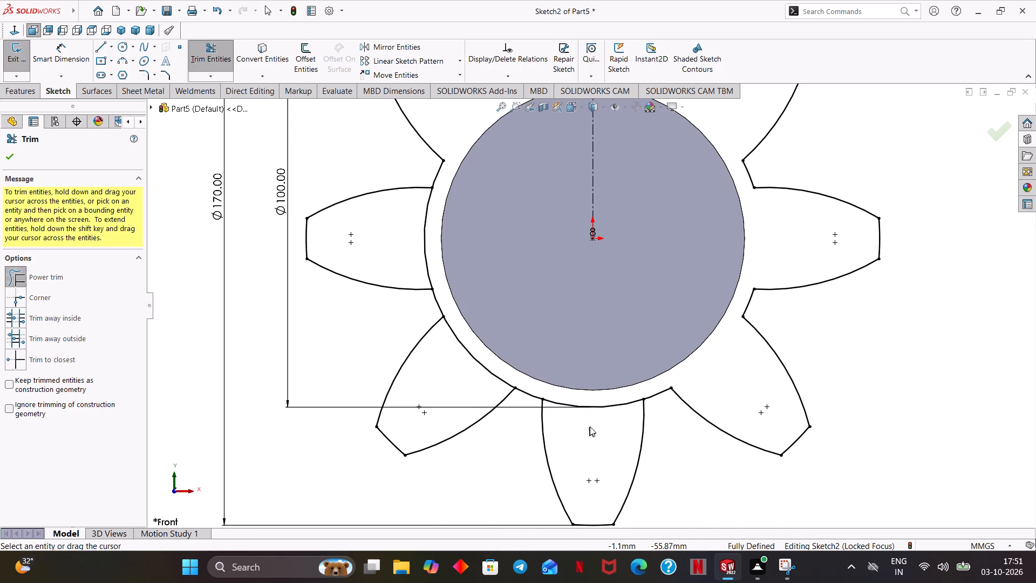
pyautogui.moveTo(590, 426); pyautogui.dragTo(599, 401)
pyautogui.moveTo(466, 377); pyautogui.dragTo(476, 363)
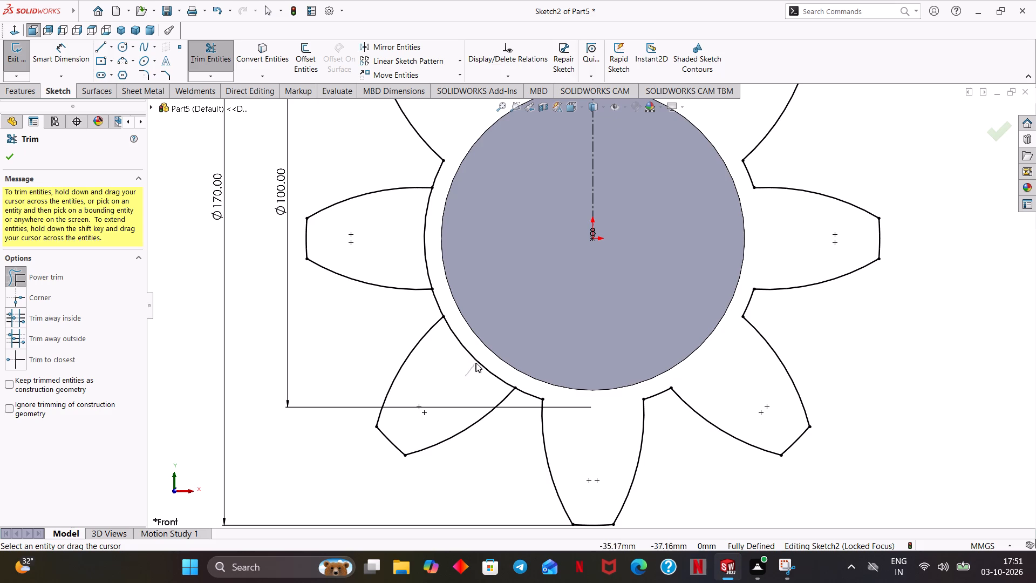
pyautogui.moveTo(476, 363); pyautogui.dragTo(479, 358)
pyautogui.moveTo(405, 255); pyautogui.dragTo(411, 253)
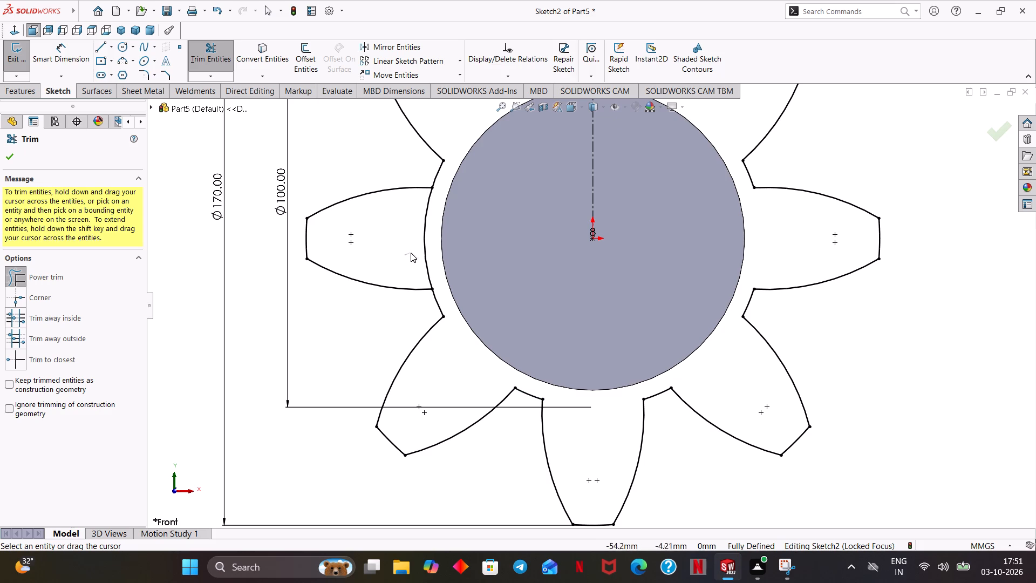
pyautogui.moveTo(411, 253); pyautogui.dragTo(427, 243)
pyautogui.scroll(2, 389, 234)
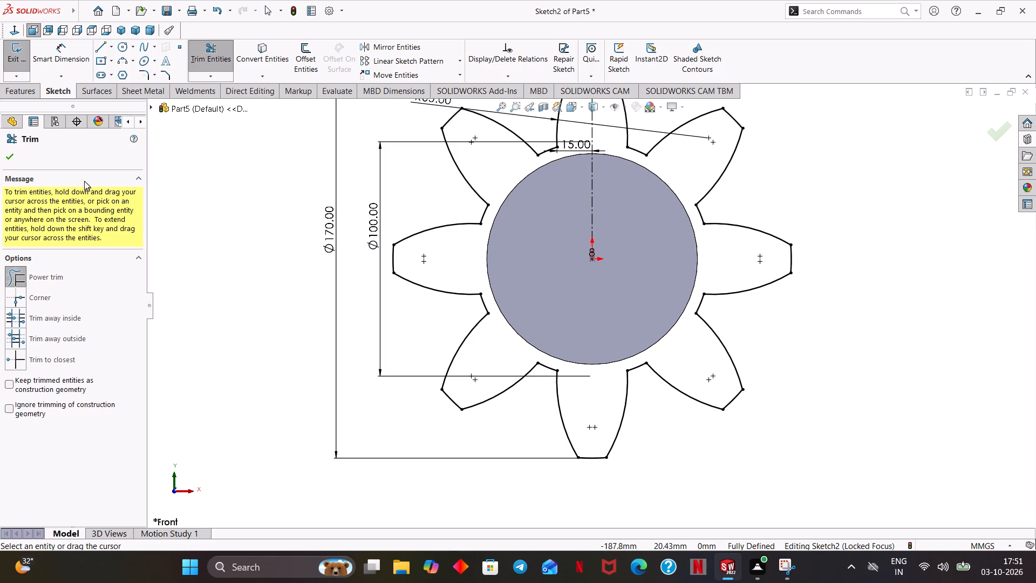
pyautogui.click(10, 159)
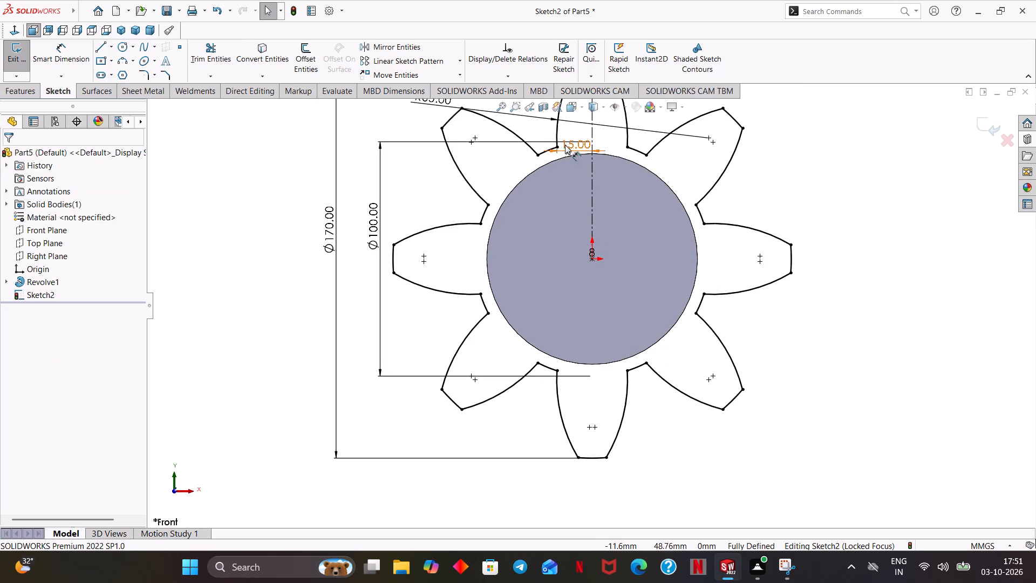
# Move the 15 mm dimension below the top tooth's base, over the shaft's circular face.
pyautogui.moveTo(565, 145); pyautogui.dragTo(560, 188)
pyautogui.scroll(2, 632, 179)
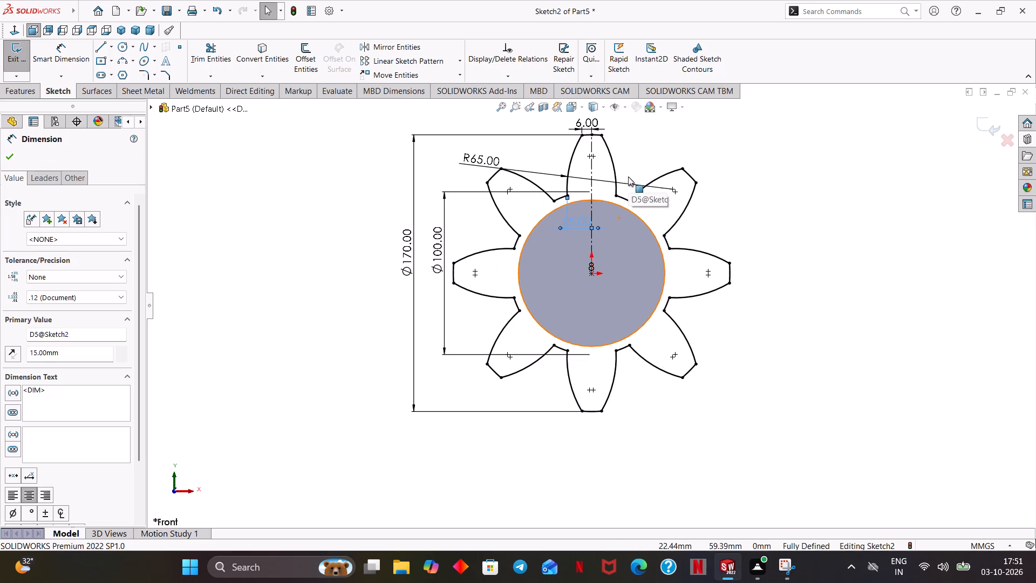
# Exit the eight-tooth profile sketch, keeping its changes.
pyautogui.moveTo(742, 203); pyautogui.dragTo(734, 240, button='middle')
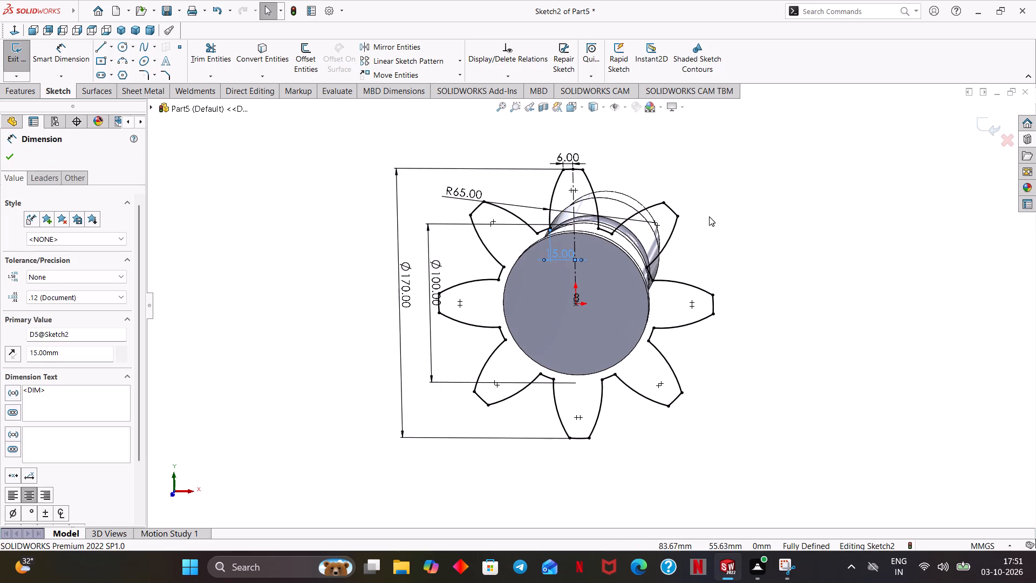
pyautogui.hotkey('ctrl', '8')
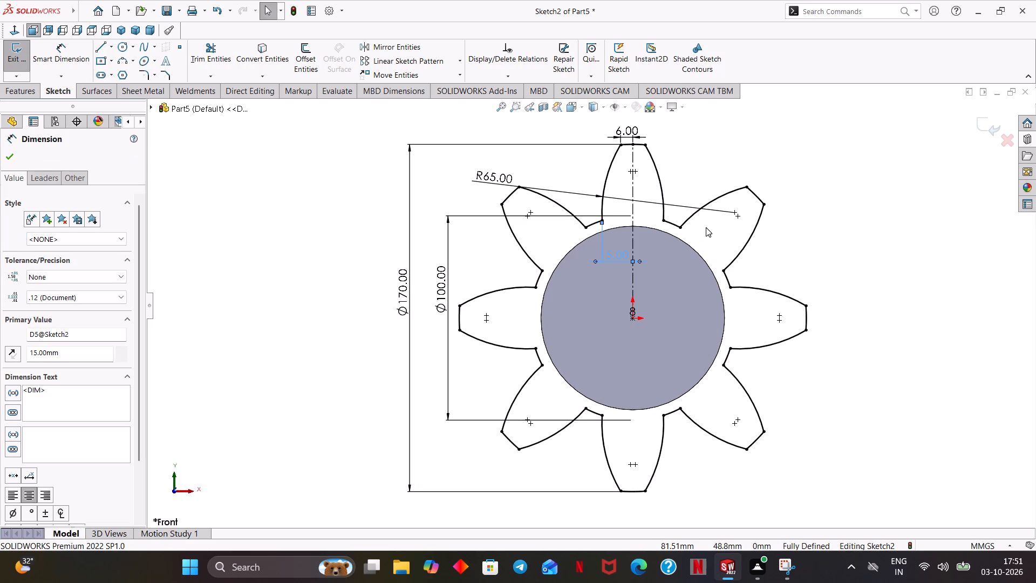
pyautogui.scroll(-1, 810, 296)
pyautogui.keyDown('ctrl'); pyautogui.moveTo(810, 295); pyautogui.dragTo(788, 294, button='middle'); pyautogui.keyUp('ctrl')
pyautogui.scroll(1, 787, 294)
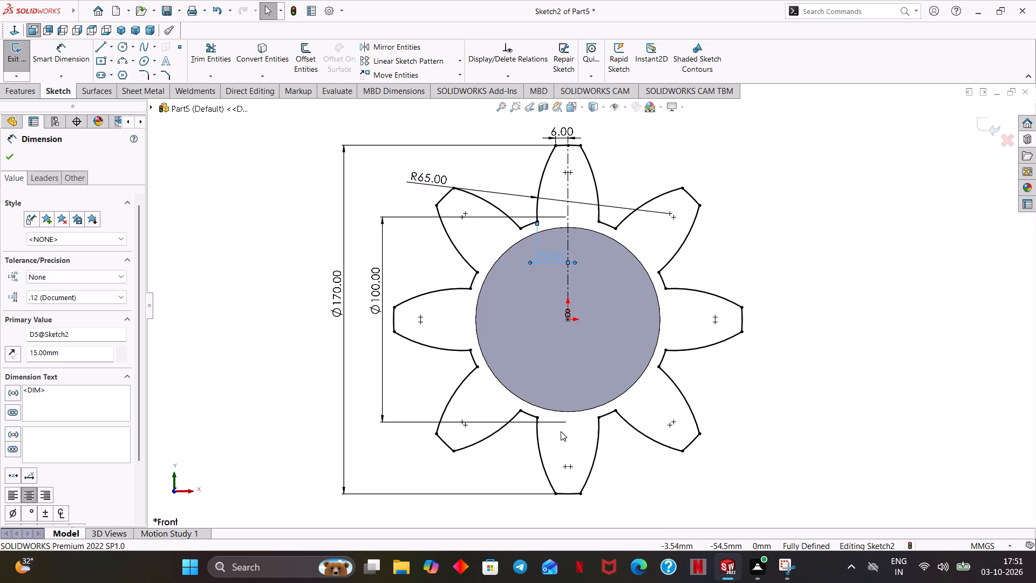
pyautogui.moveTo(803, 276); pyautogui.dragTo(805, 276, button='middle')
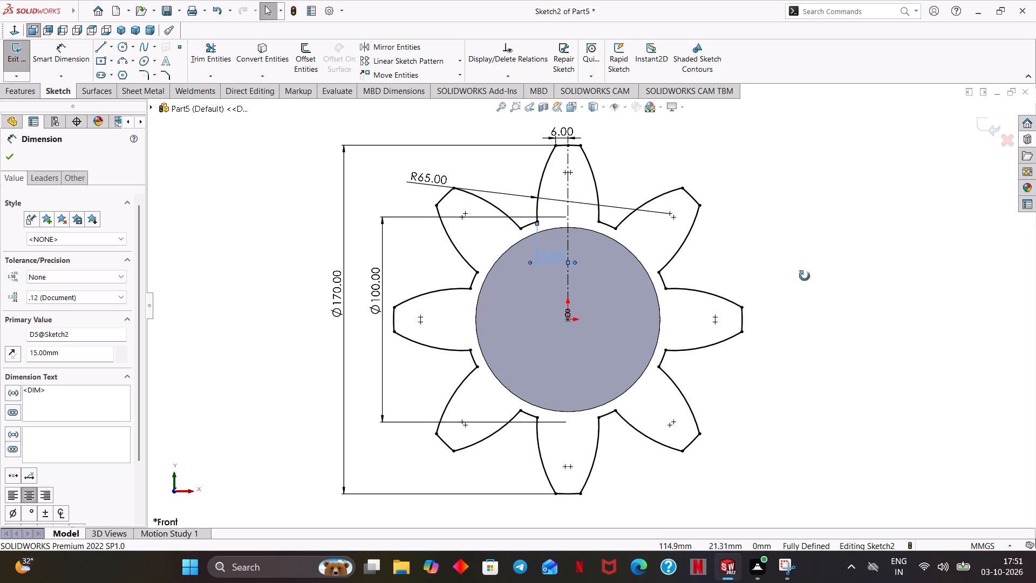
pyautogui.moveTo(805, 276); pyautogui.dragTo(786, 284, button='middle')
pyautogui.click(978, 121)
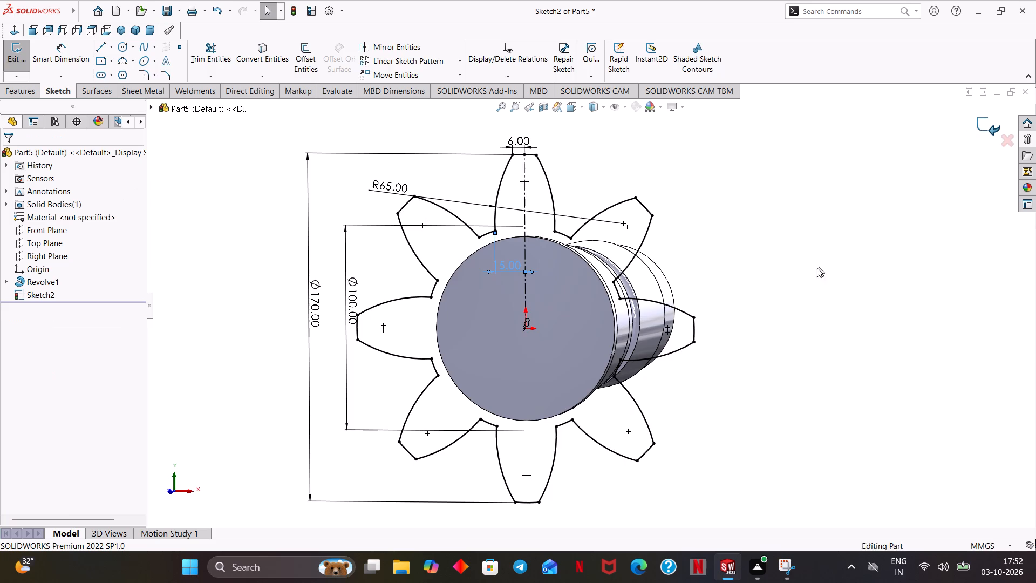
# Create a reference plane offset 45 mm outward from the shaft's flat circular end face.
pyautogui.scroll(1, 776, 295)
pyautogui.moveTo(828, 293); pyautogui.dragTo(826, 299, button='middle')
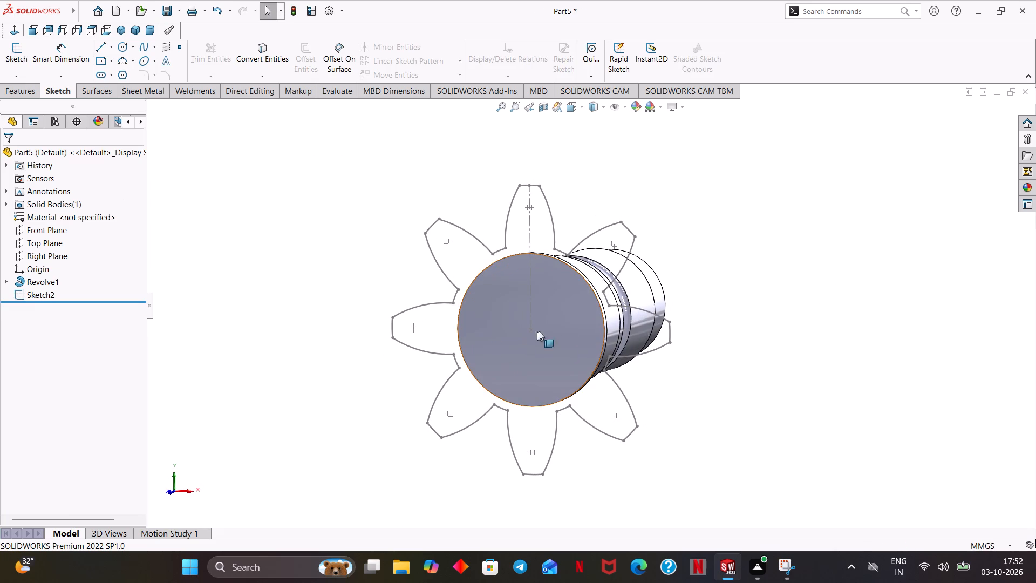
pyautogui.click(564, 322)
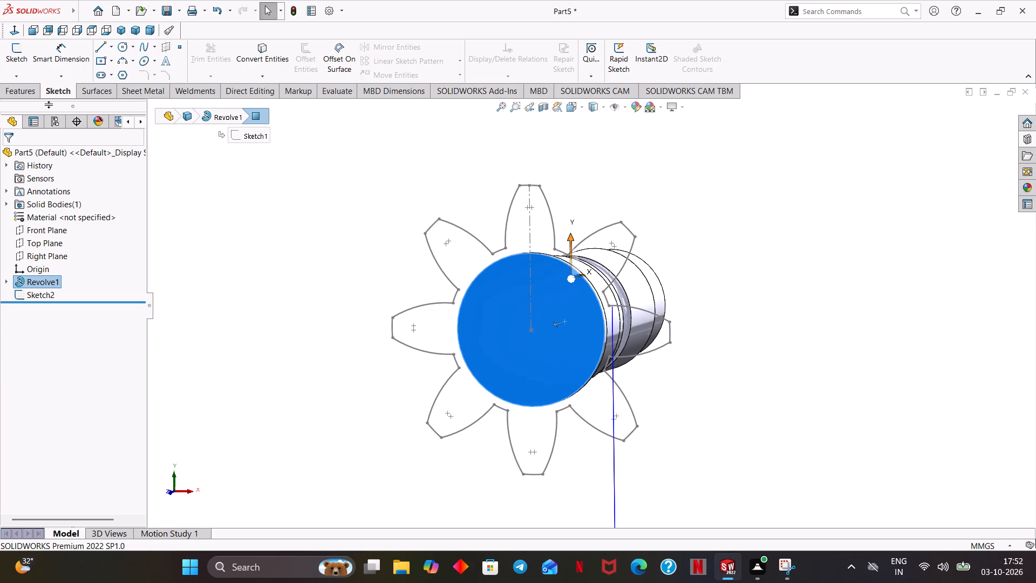
pyautogui.click(21, 92)
pyautogui.click(536, 72)
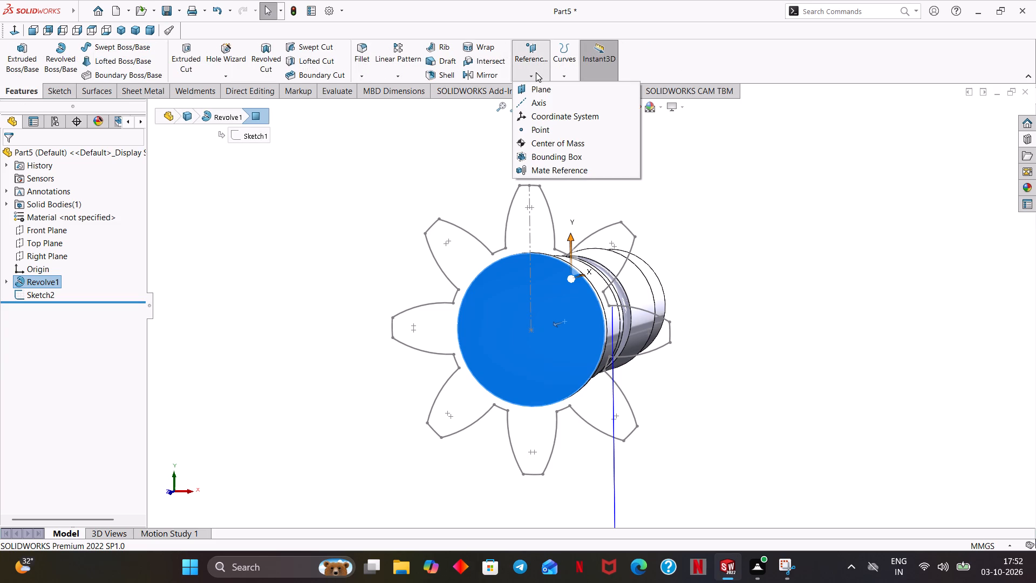
pyautogui.click(539, 90)
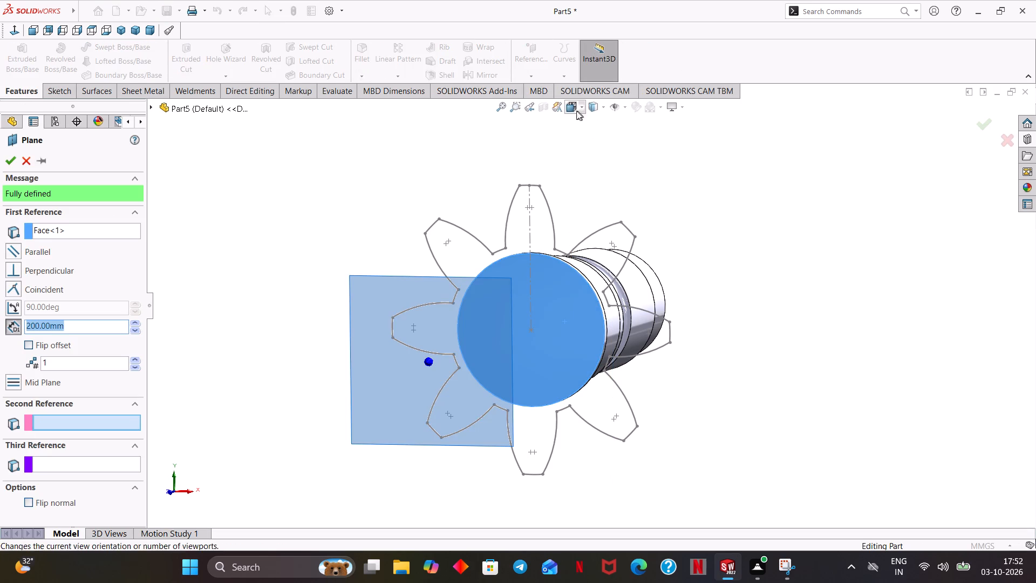
pyautogui.click(447, 26)
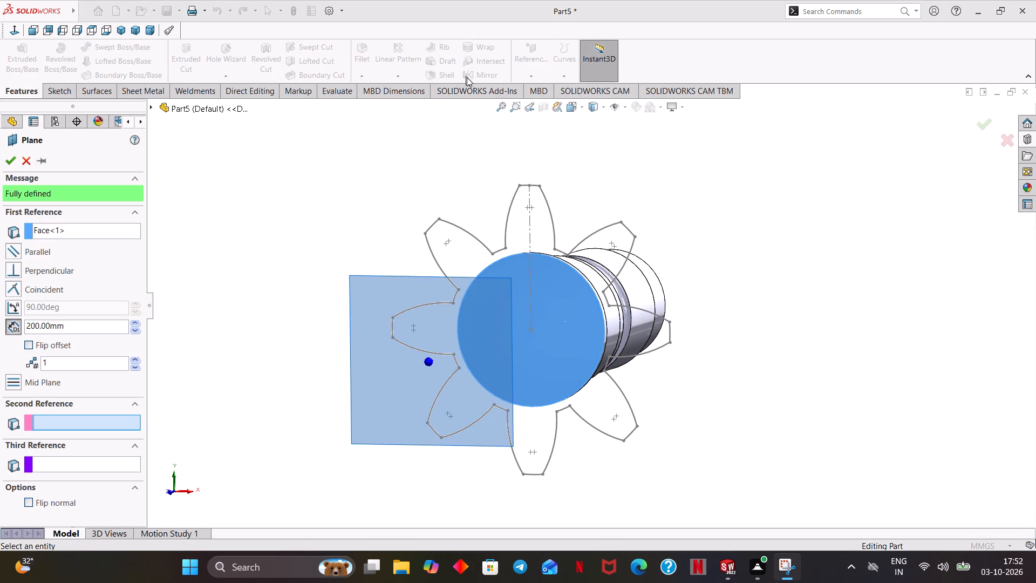
pyautogui.moveTo(747, 239); pyautogui.dragTo(716, 260, button='middle')
pyautogui.keyDown('ctrl'); pyautogui.moveTo(746, 296); pyautogui.dragTo(824, 268, button='middle'); pyautogui.keyUp('ctrl')
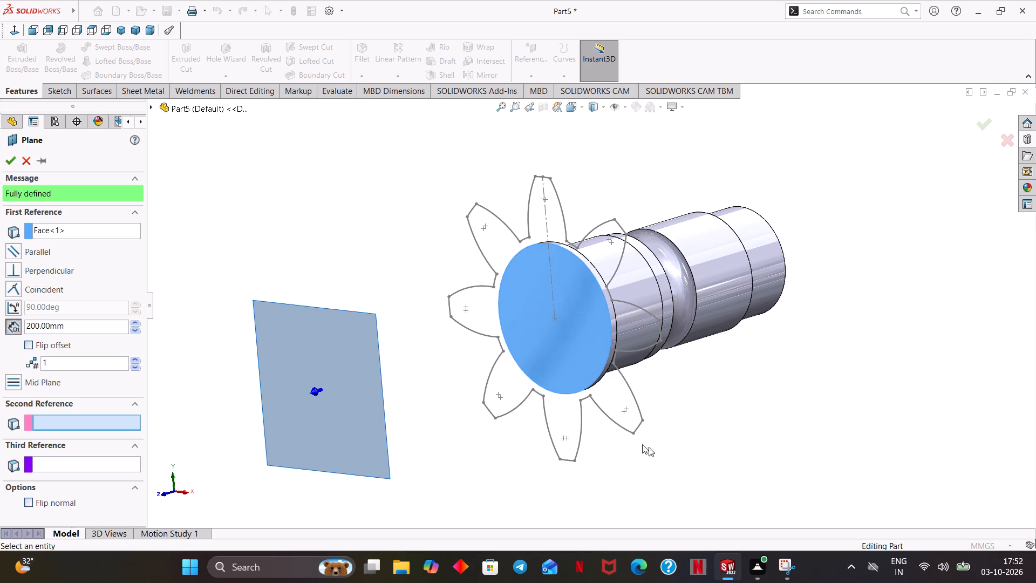
pyautogui.moveTo(79, 328); pyautogui.dragTo(62, 329)
pyautogui.moveTo(62, 329); pyautogui.dragTo(12, 329)
pyautogui.write('45')
pyautogui.press('Return')
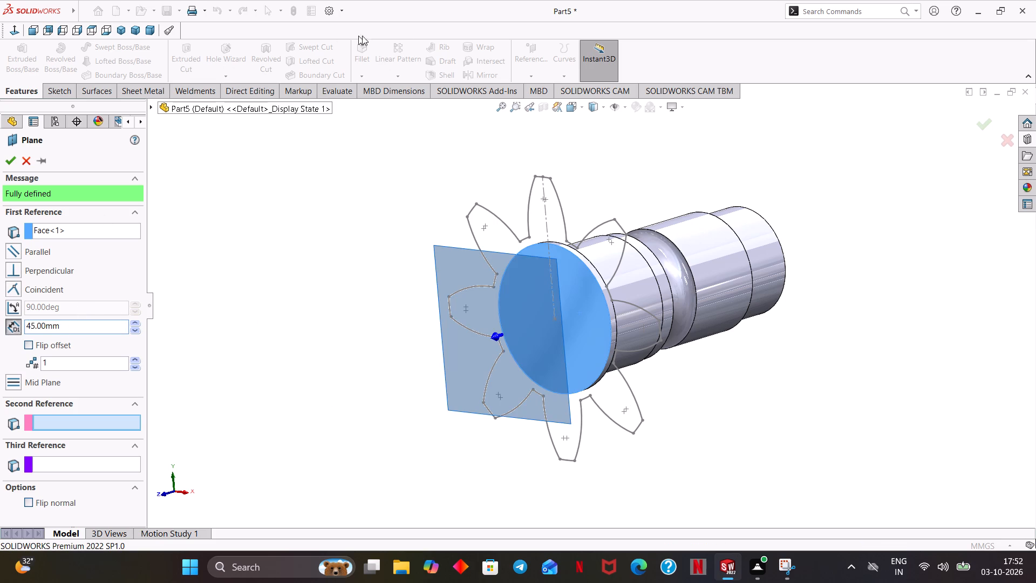
pyautogui.click(443, 28)
pyautogui.click(12, 160)
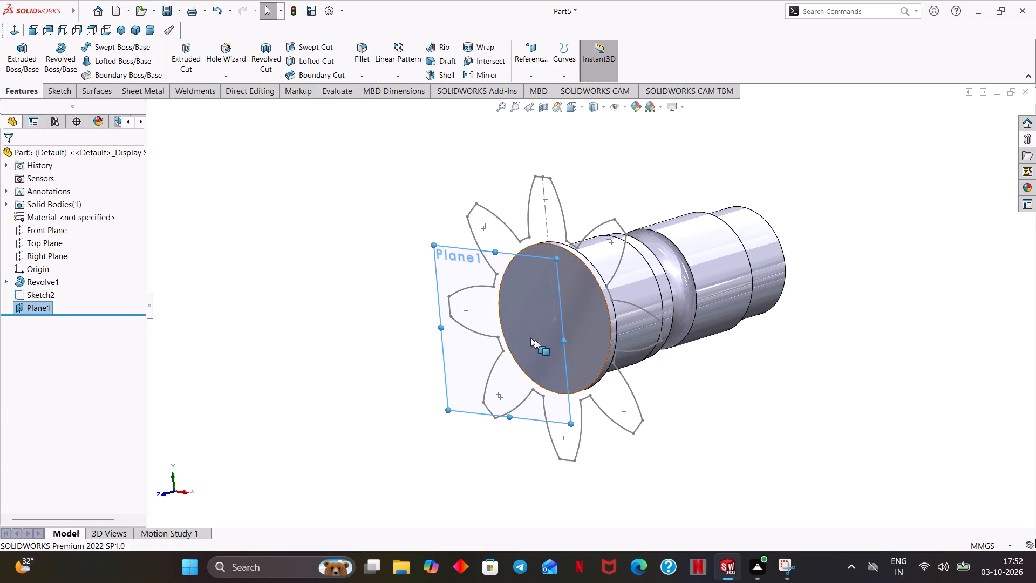
# Start a sketch on the new offset plane and convert the whole eight-tooth profile sketch into it.
pyautogui.moveTo(568, 344); pyautogui.dragTo(595, 330, button='middle')
pyautogui.click(504, 250)
pyautogui.click(549, 218)
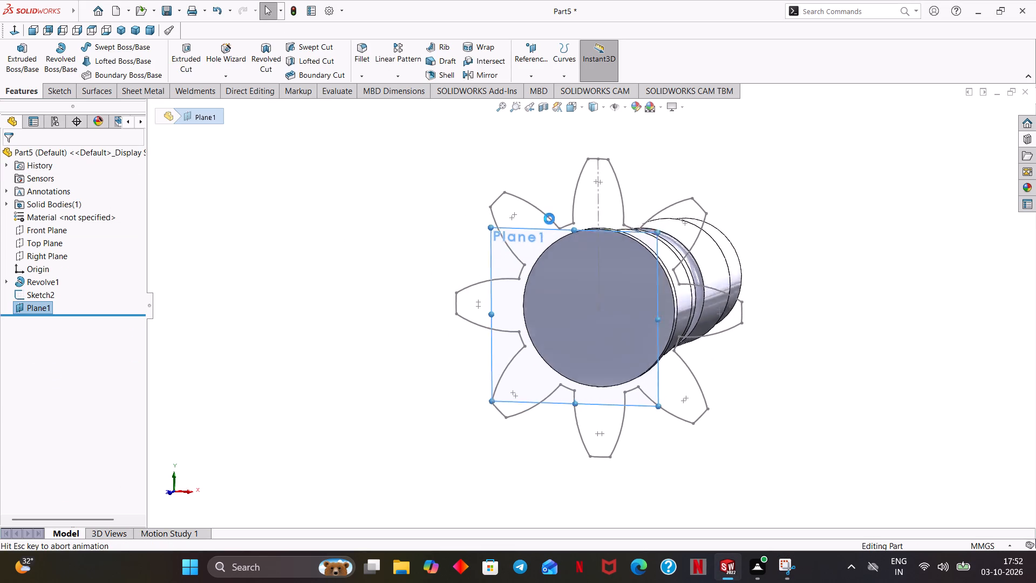
pyautogui.scroll(1, 796, 241)
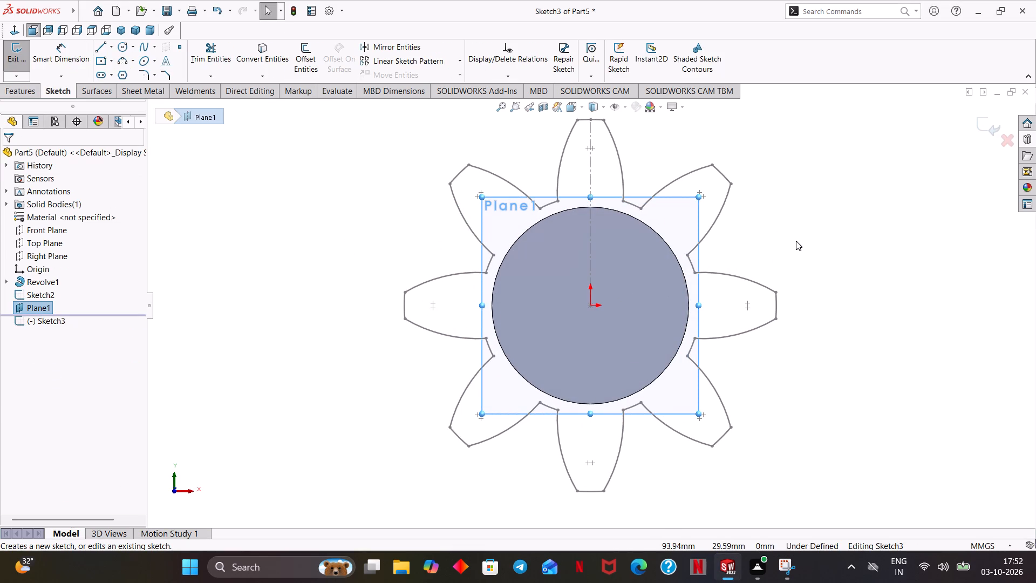
pyautogui.keyDown('ctrl'); pyautogui.moveTo(795, 239); pyautogui.dragTo(797, 267, button='middle'); pyautogui.keyUp('ctrl')
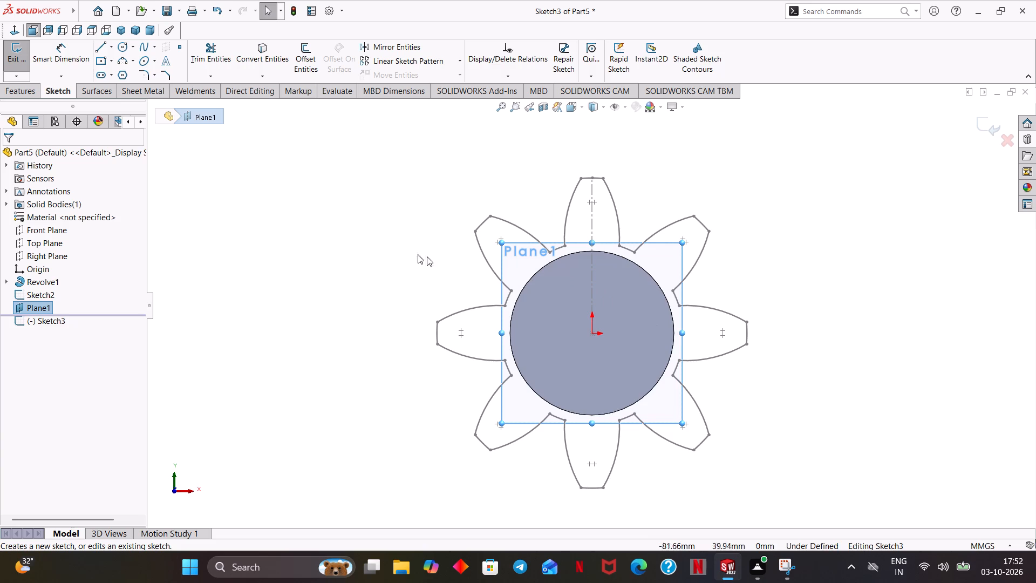
pyautogui.click(443, 21)
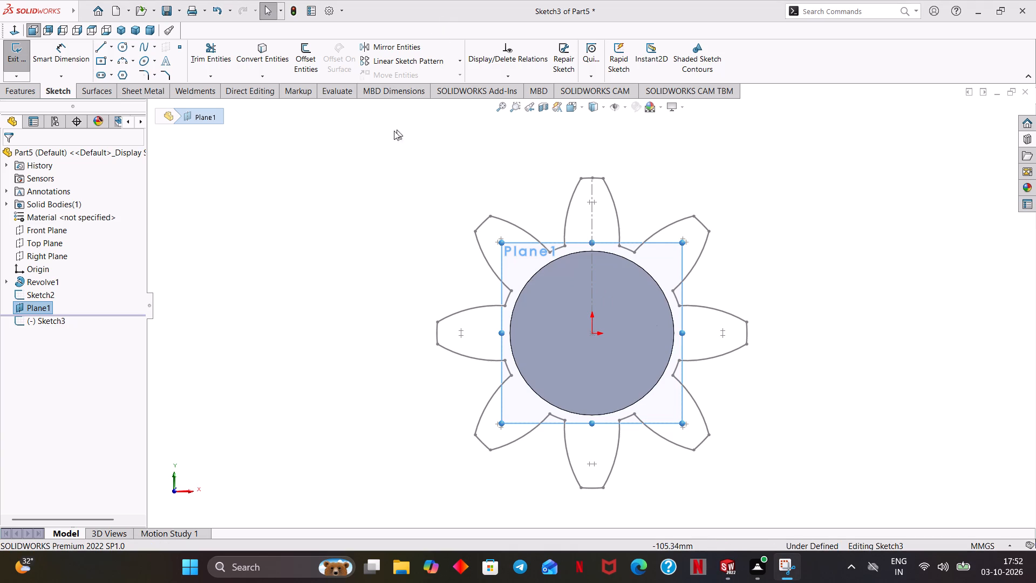
pyautogui.click(261, 42)
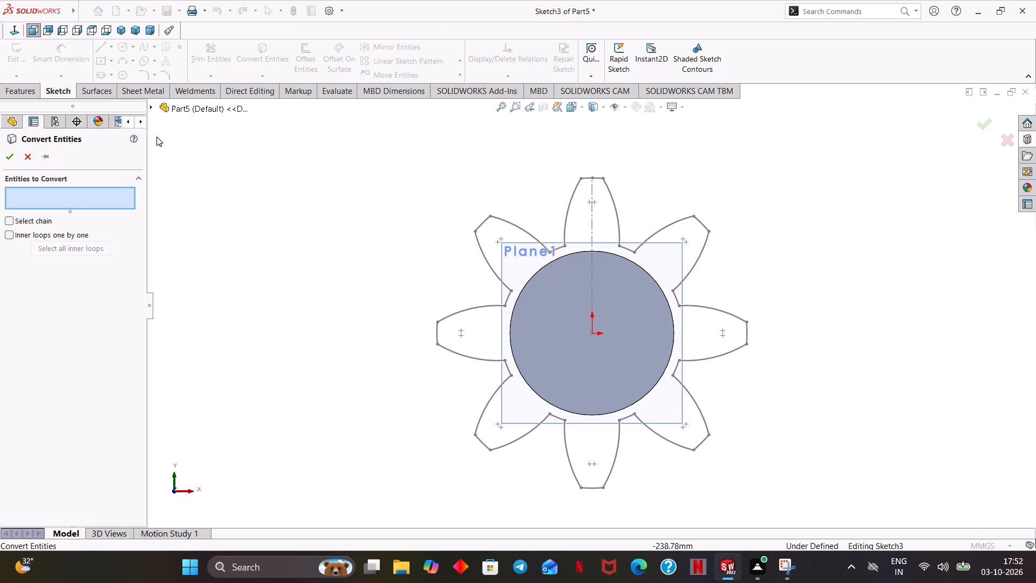
pyautogui.click(151, 106)
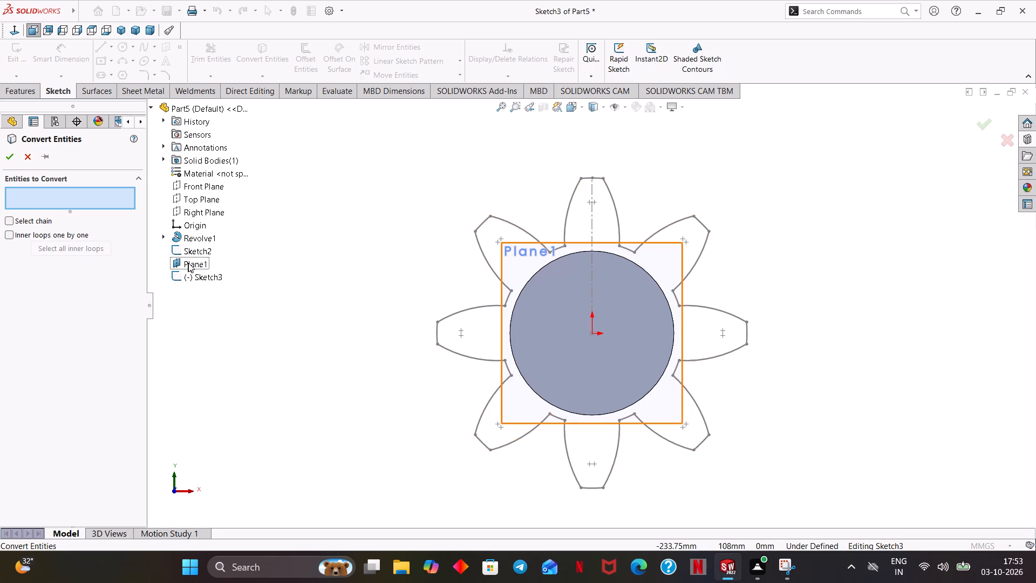
pyautogui.click(193, 253)
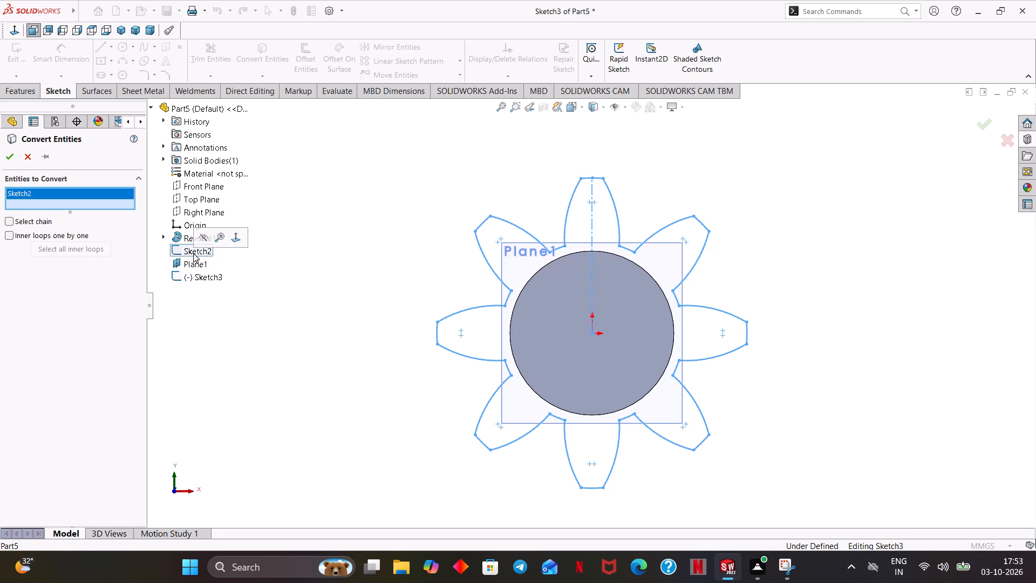
pyautogui.click(9, 160)
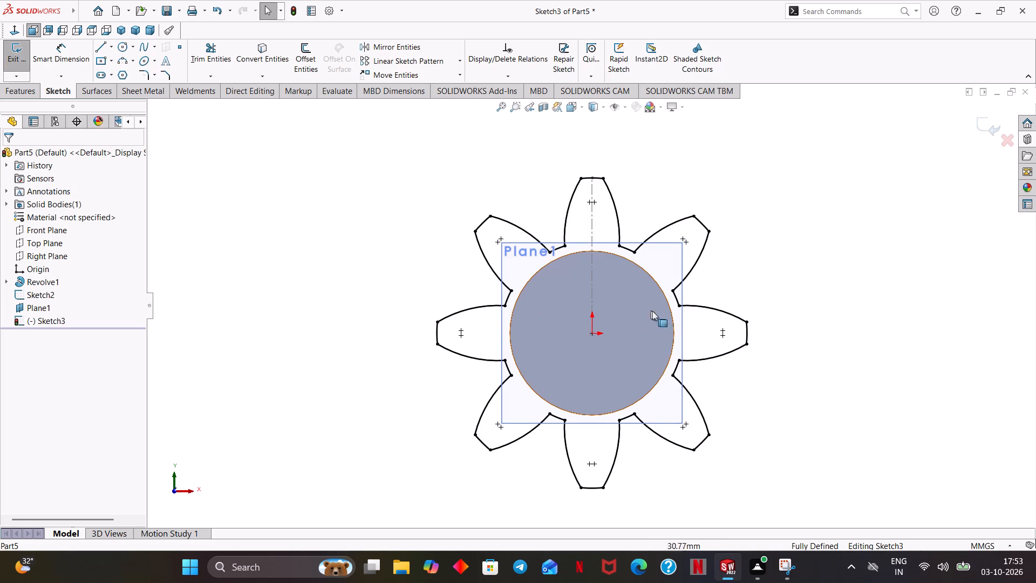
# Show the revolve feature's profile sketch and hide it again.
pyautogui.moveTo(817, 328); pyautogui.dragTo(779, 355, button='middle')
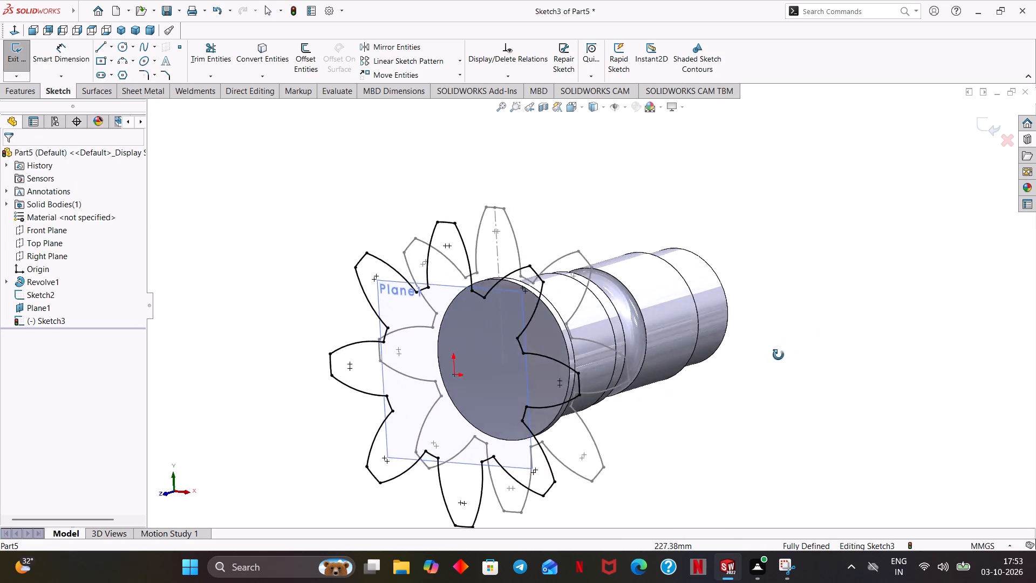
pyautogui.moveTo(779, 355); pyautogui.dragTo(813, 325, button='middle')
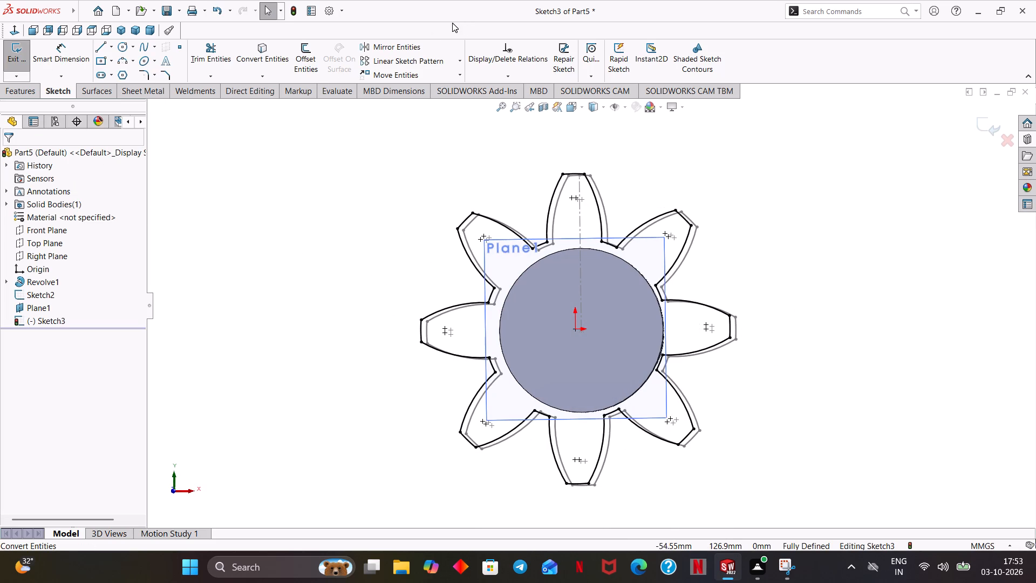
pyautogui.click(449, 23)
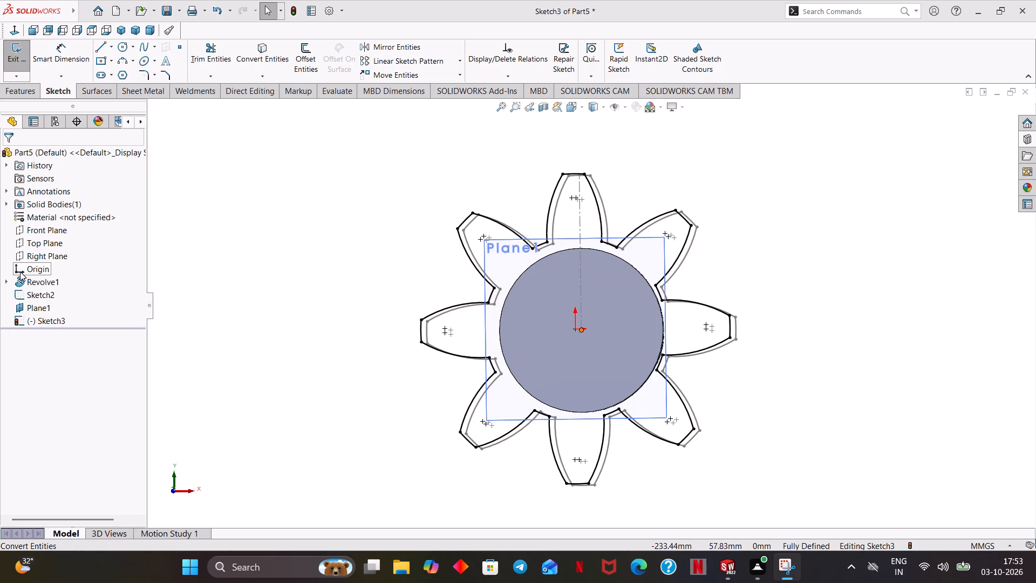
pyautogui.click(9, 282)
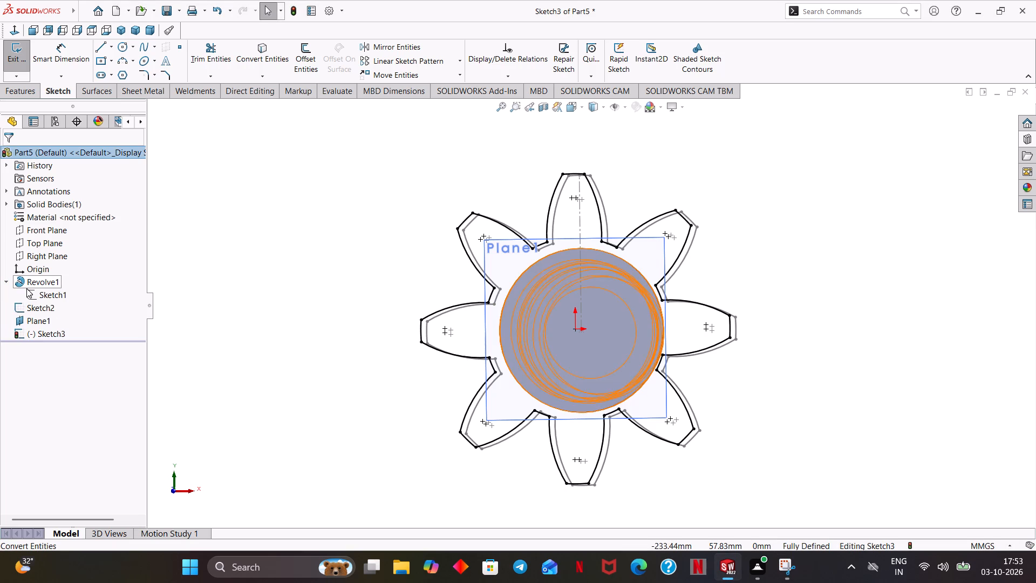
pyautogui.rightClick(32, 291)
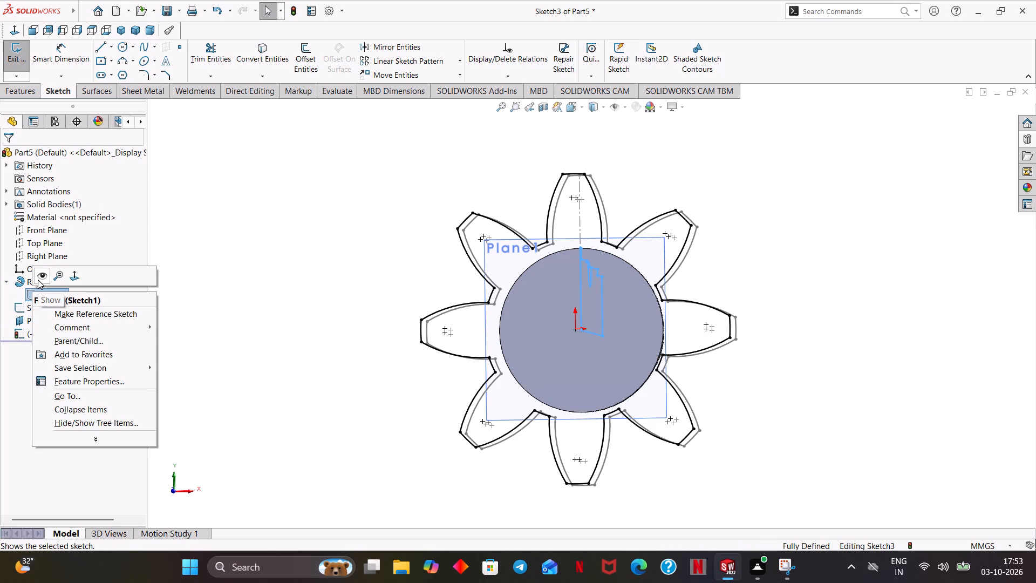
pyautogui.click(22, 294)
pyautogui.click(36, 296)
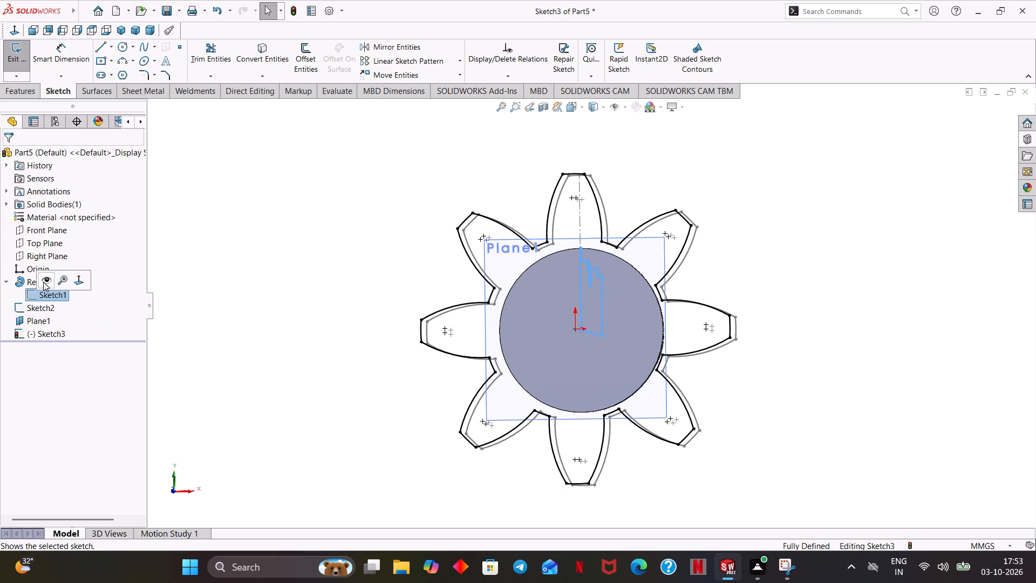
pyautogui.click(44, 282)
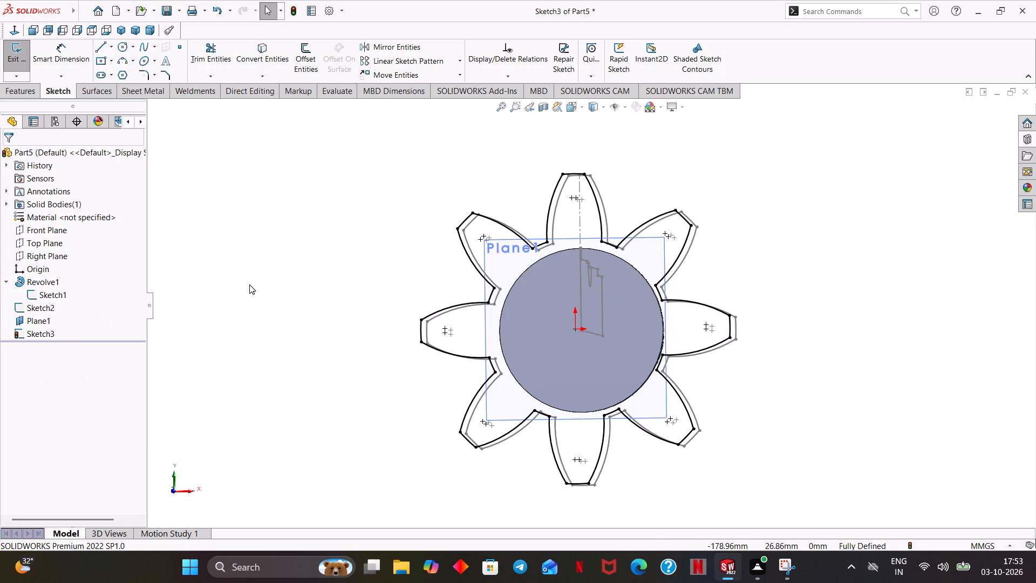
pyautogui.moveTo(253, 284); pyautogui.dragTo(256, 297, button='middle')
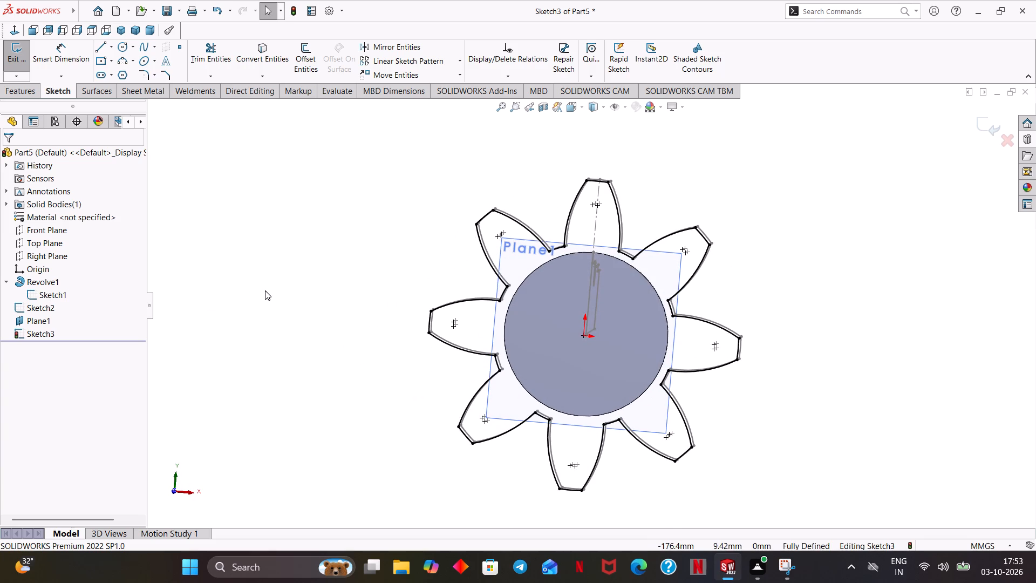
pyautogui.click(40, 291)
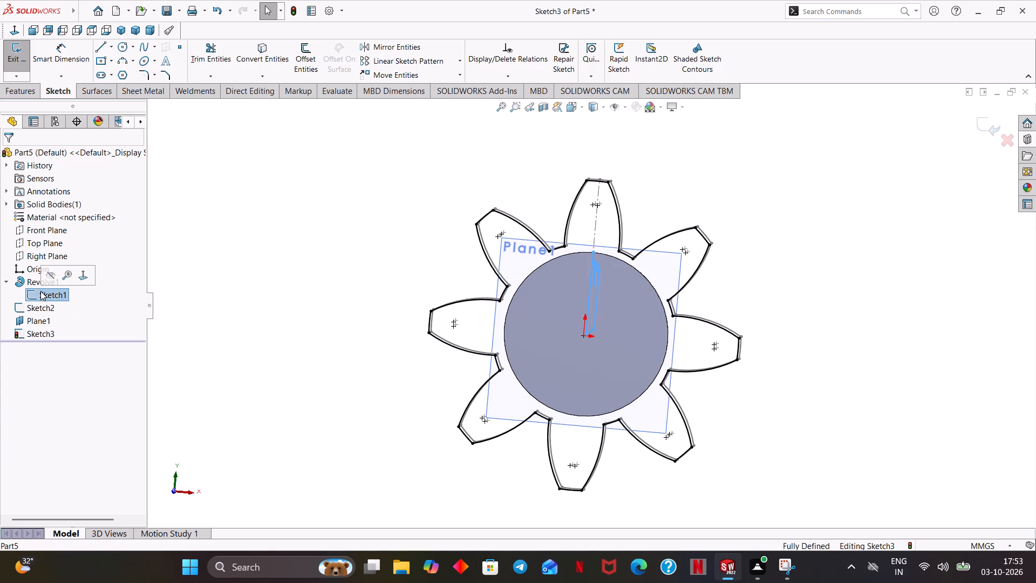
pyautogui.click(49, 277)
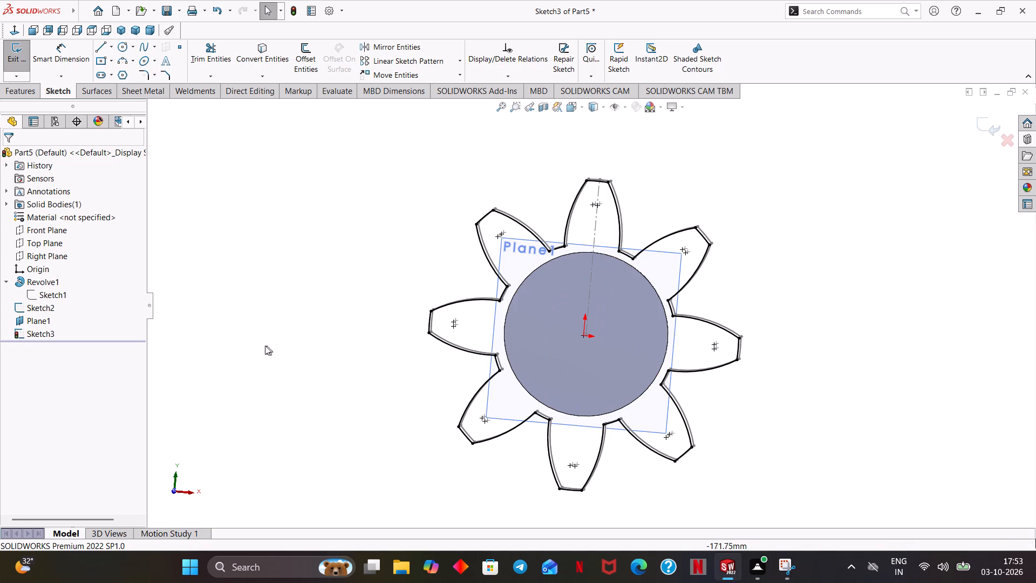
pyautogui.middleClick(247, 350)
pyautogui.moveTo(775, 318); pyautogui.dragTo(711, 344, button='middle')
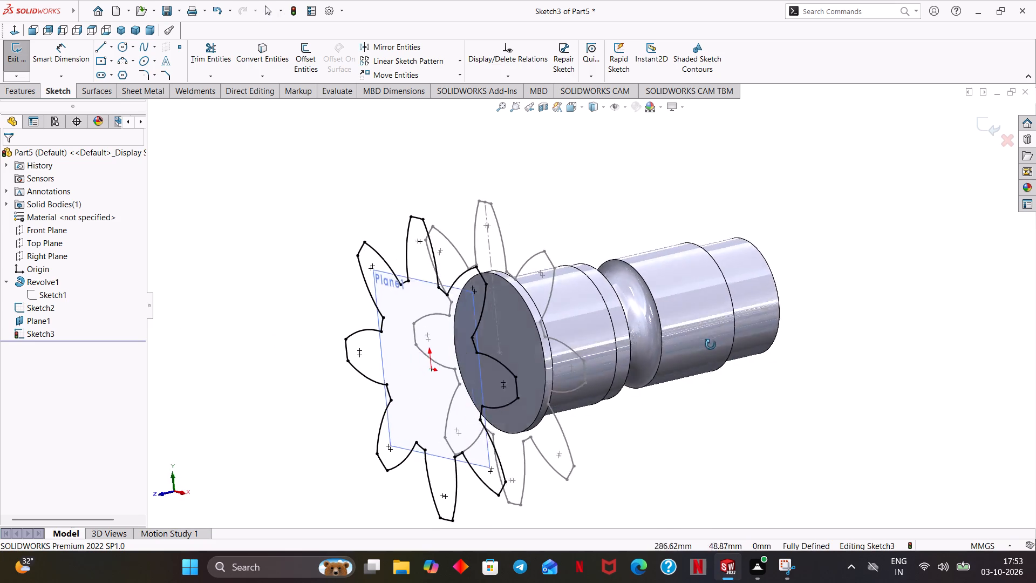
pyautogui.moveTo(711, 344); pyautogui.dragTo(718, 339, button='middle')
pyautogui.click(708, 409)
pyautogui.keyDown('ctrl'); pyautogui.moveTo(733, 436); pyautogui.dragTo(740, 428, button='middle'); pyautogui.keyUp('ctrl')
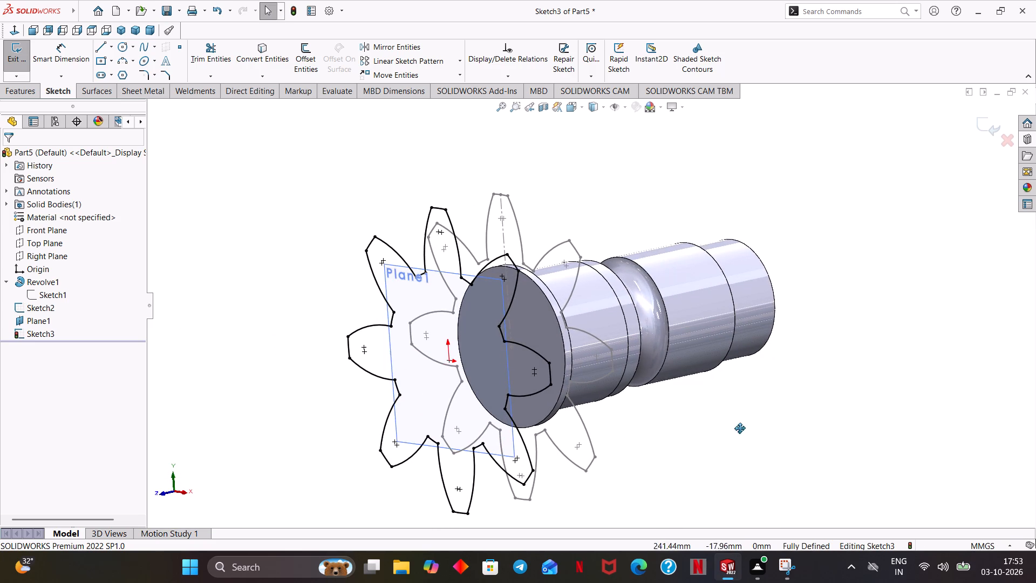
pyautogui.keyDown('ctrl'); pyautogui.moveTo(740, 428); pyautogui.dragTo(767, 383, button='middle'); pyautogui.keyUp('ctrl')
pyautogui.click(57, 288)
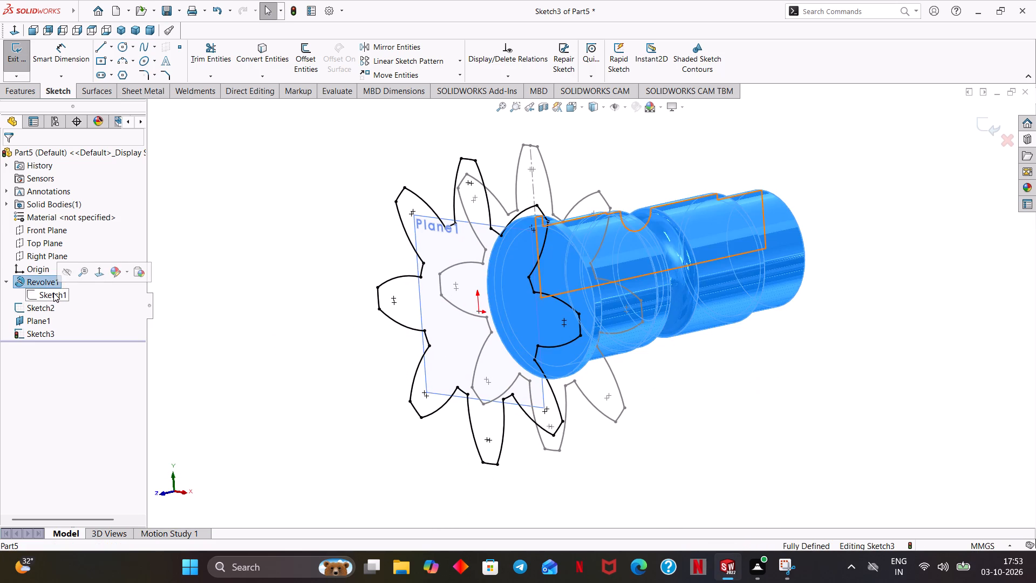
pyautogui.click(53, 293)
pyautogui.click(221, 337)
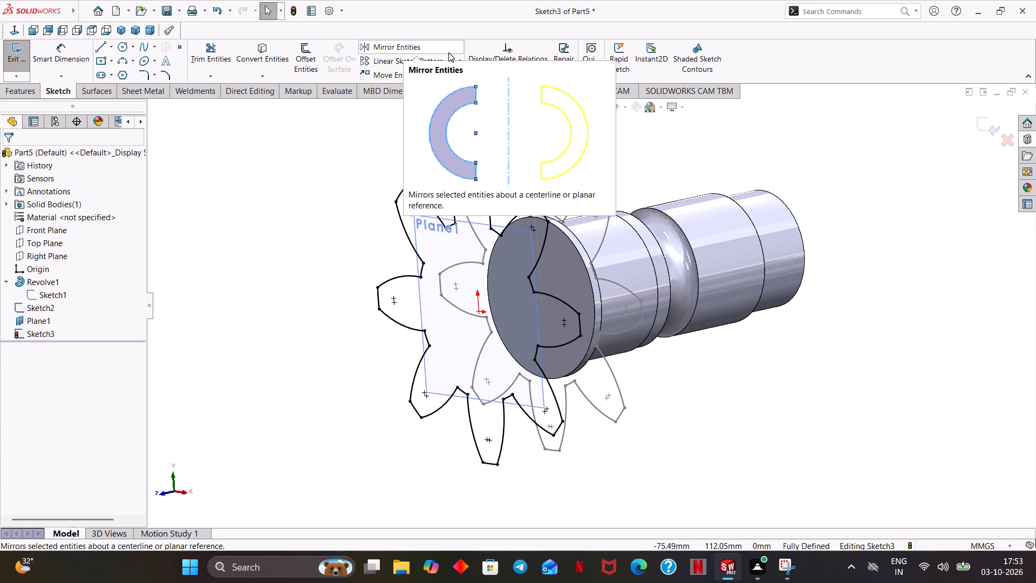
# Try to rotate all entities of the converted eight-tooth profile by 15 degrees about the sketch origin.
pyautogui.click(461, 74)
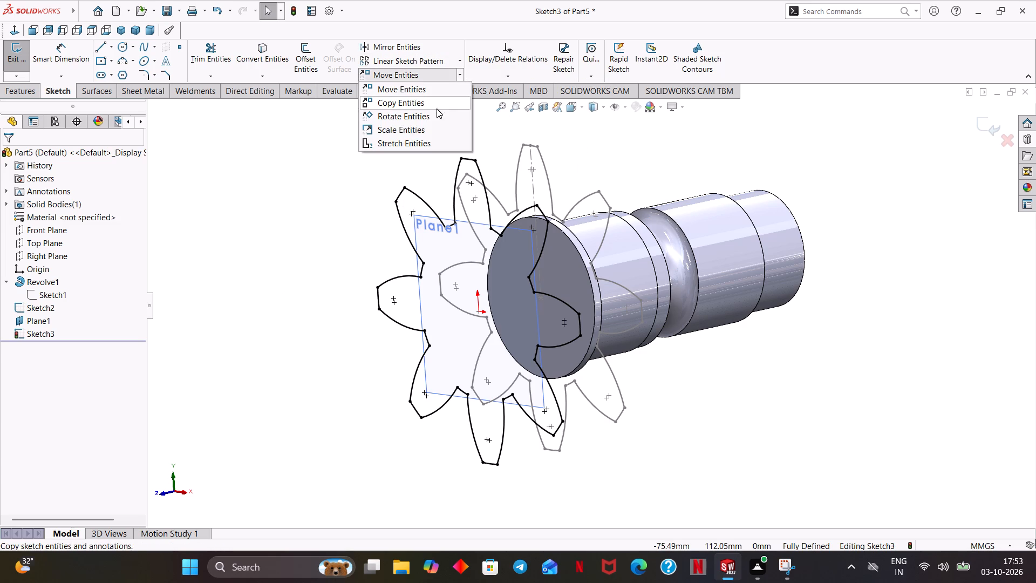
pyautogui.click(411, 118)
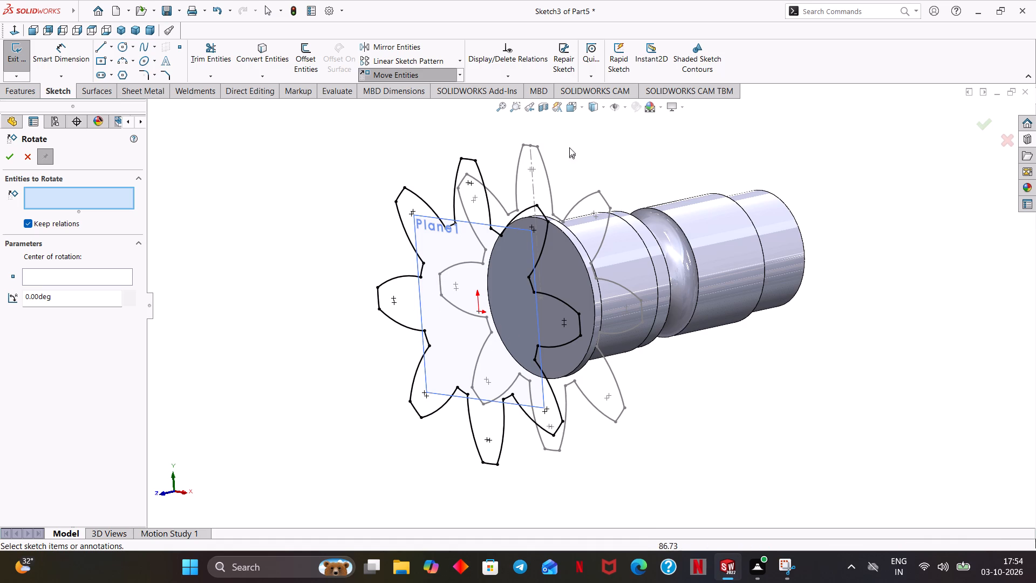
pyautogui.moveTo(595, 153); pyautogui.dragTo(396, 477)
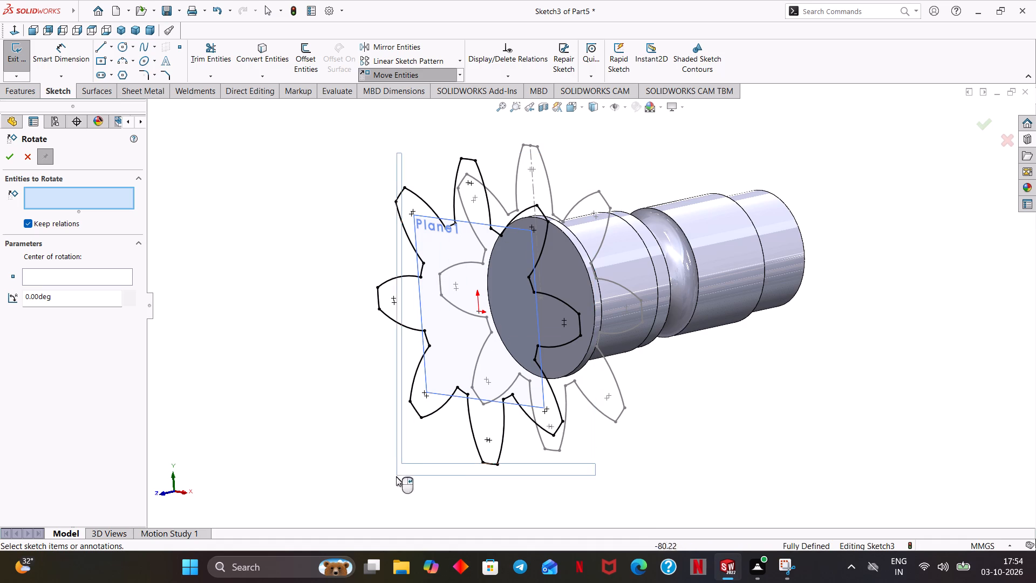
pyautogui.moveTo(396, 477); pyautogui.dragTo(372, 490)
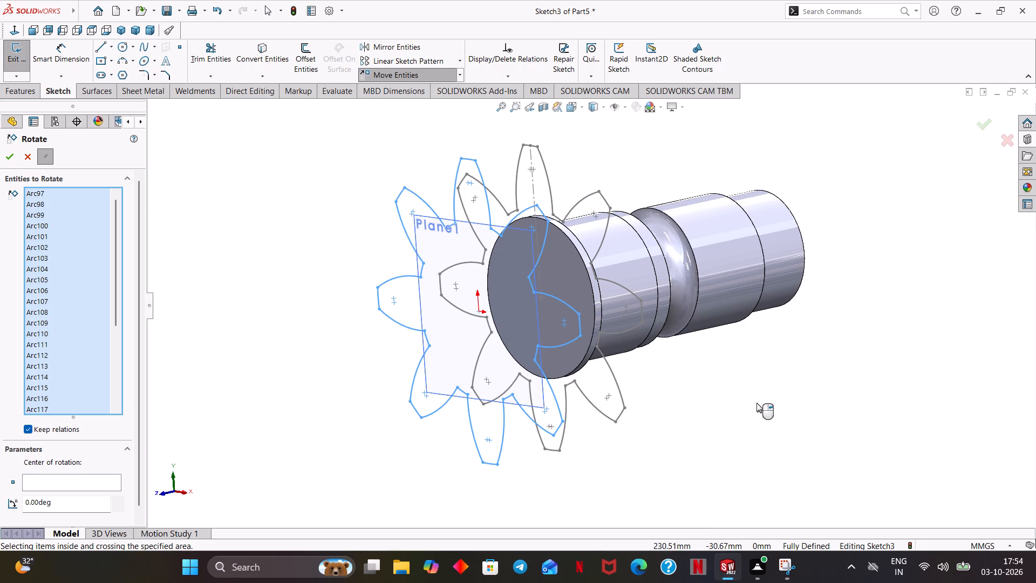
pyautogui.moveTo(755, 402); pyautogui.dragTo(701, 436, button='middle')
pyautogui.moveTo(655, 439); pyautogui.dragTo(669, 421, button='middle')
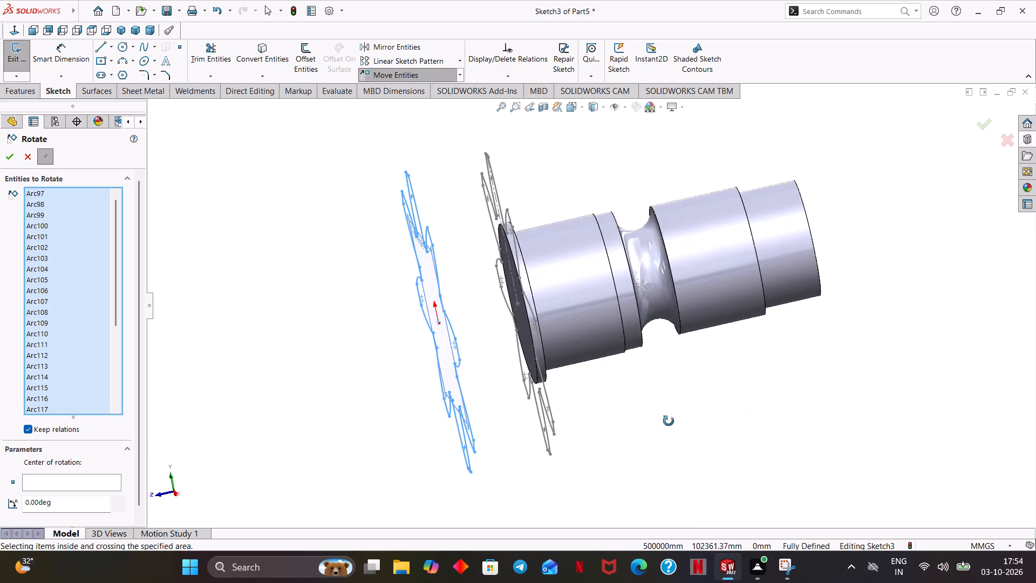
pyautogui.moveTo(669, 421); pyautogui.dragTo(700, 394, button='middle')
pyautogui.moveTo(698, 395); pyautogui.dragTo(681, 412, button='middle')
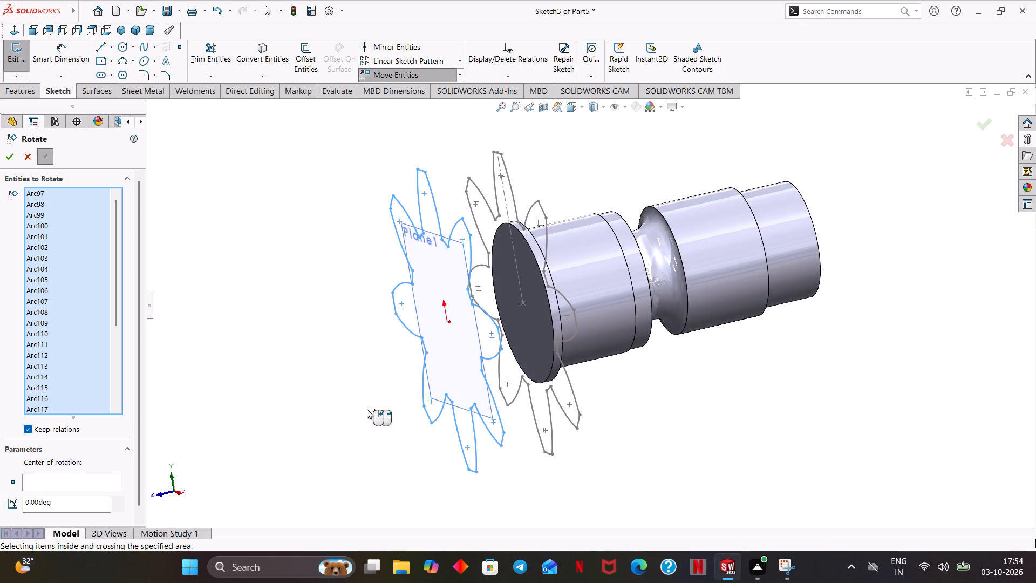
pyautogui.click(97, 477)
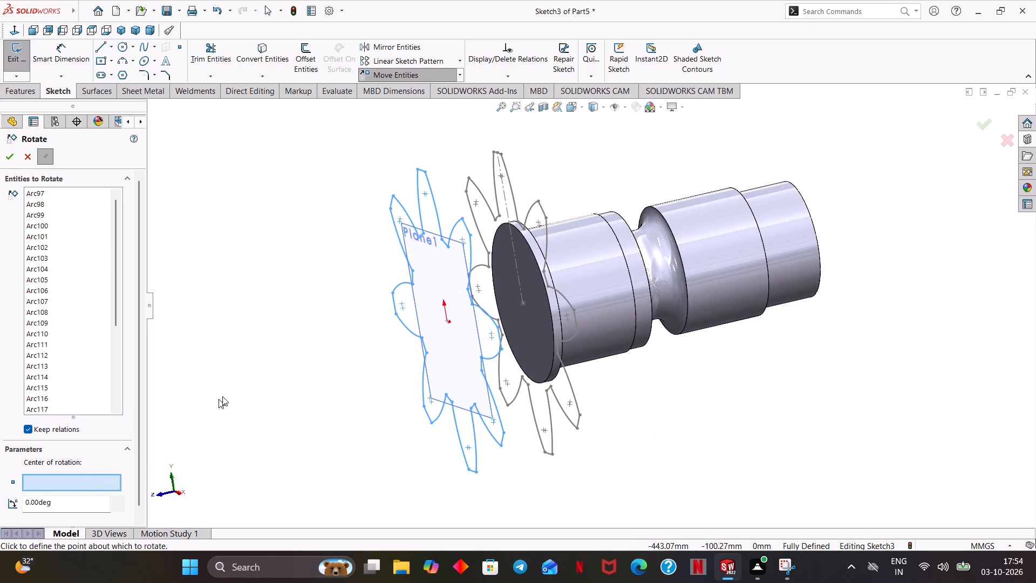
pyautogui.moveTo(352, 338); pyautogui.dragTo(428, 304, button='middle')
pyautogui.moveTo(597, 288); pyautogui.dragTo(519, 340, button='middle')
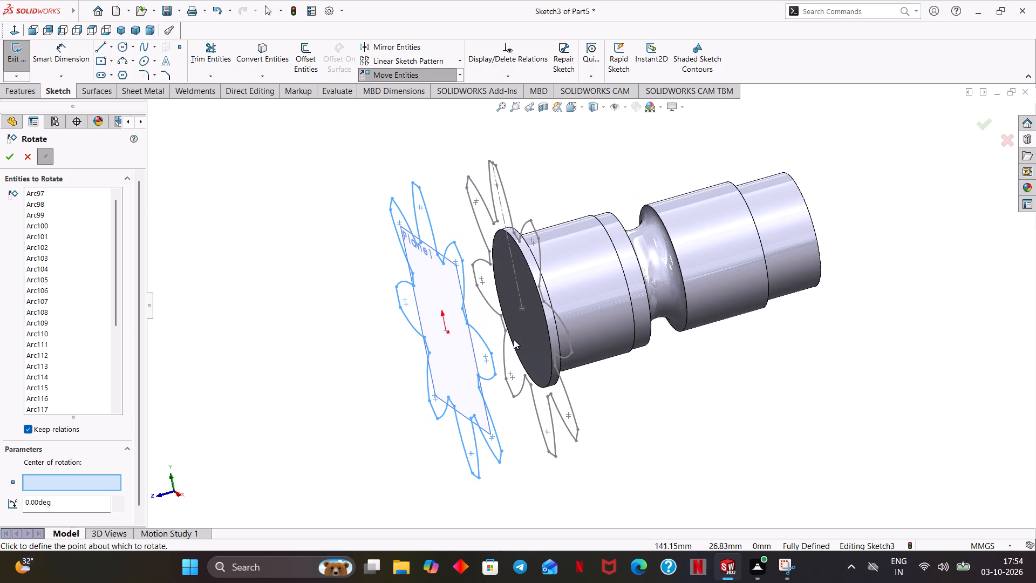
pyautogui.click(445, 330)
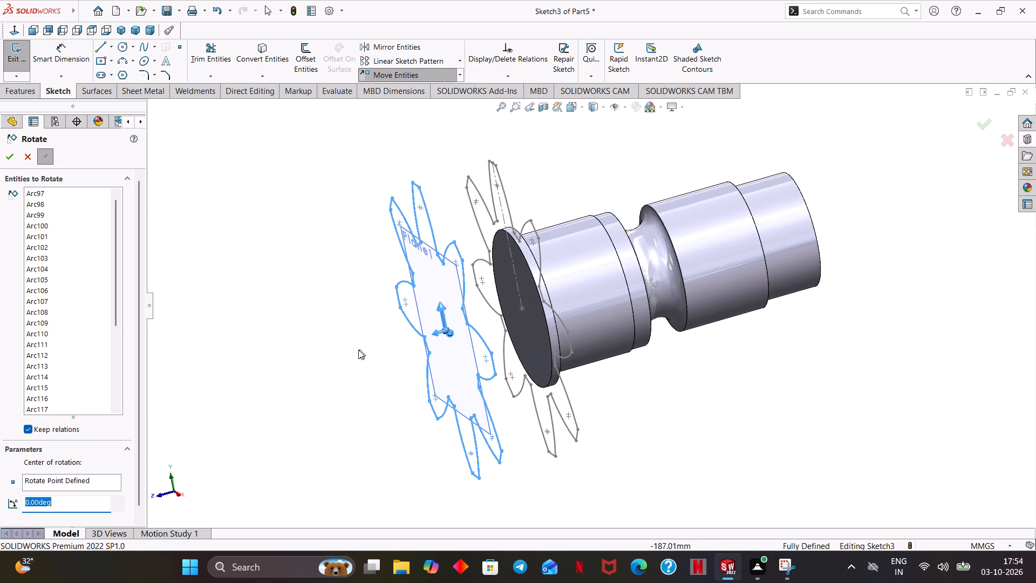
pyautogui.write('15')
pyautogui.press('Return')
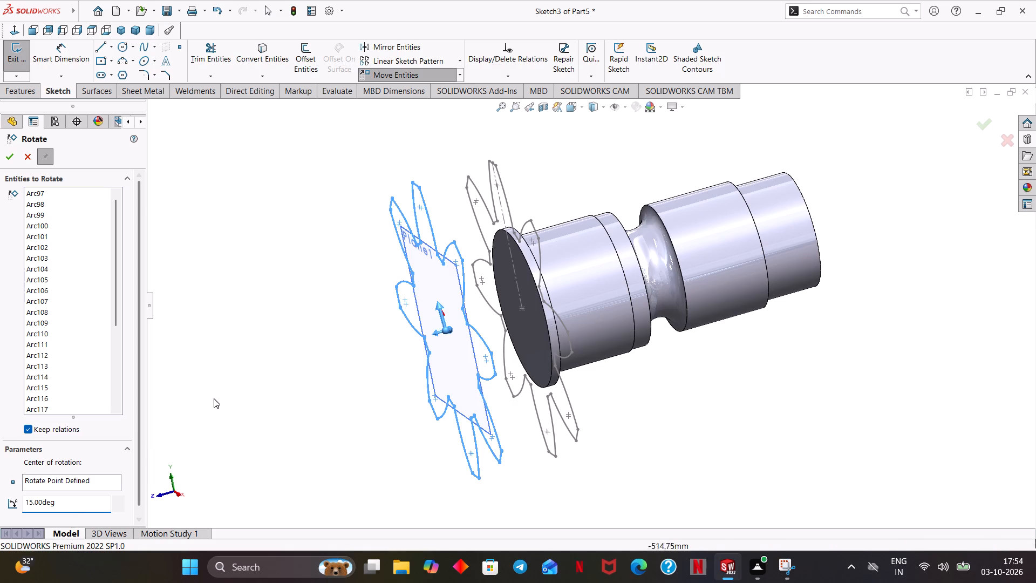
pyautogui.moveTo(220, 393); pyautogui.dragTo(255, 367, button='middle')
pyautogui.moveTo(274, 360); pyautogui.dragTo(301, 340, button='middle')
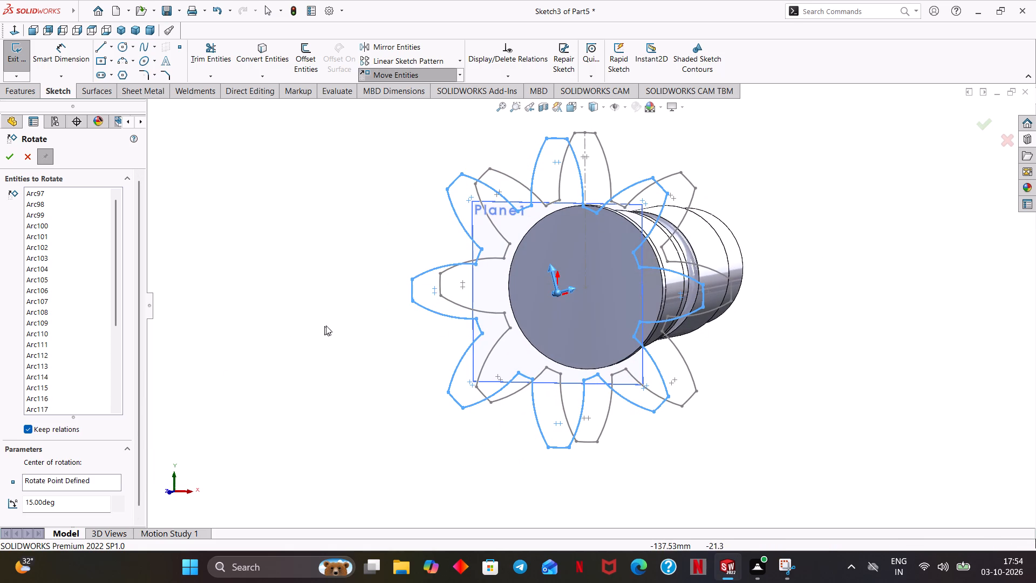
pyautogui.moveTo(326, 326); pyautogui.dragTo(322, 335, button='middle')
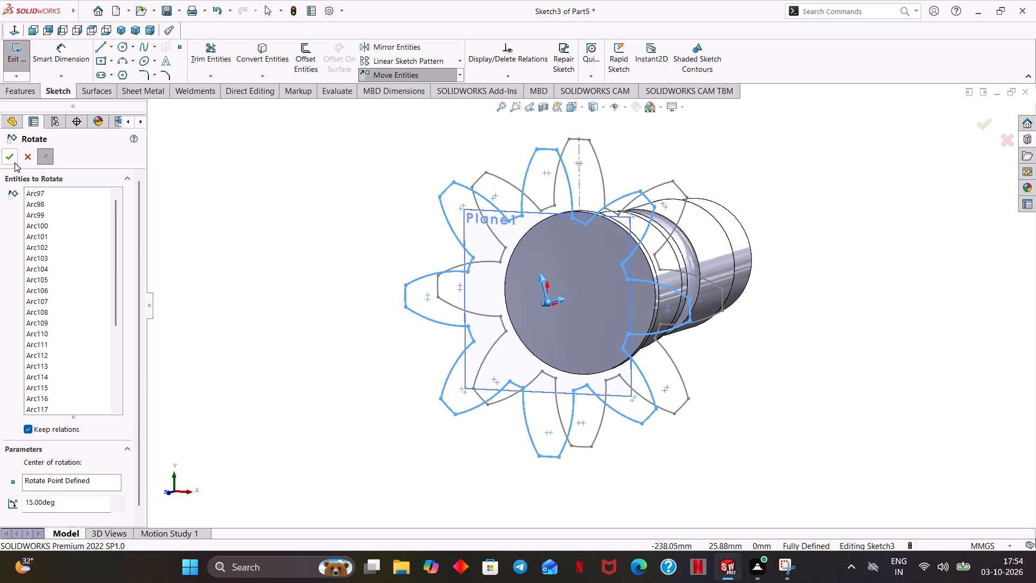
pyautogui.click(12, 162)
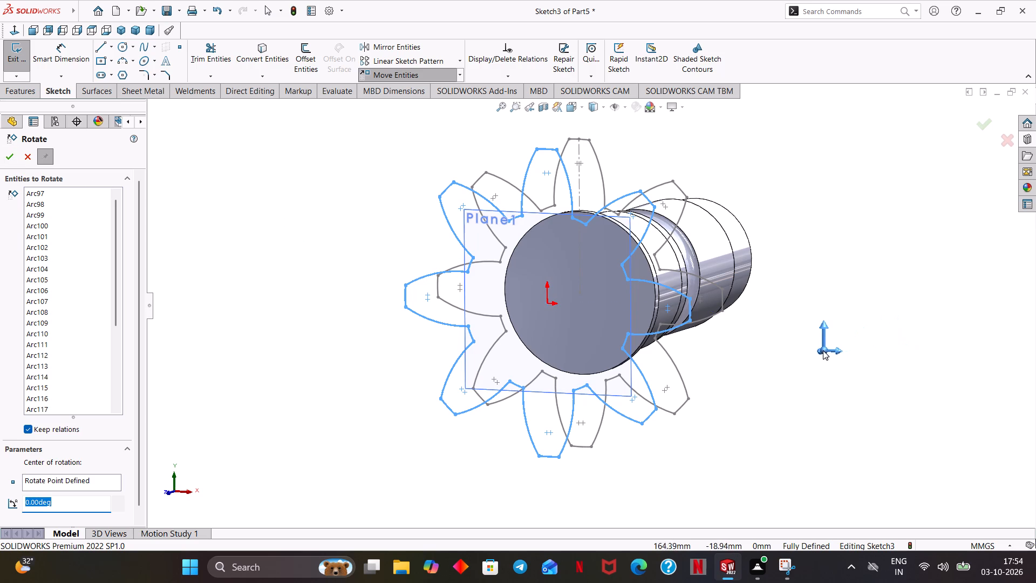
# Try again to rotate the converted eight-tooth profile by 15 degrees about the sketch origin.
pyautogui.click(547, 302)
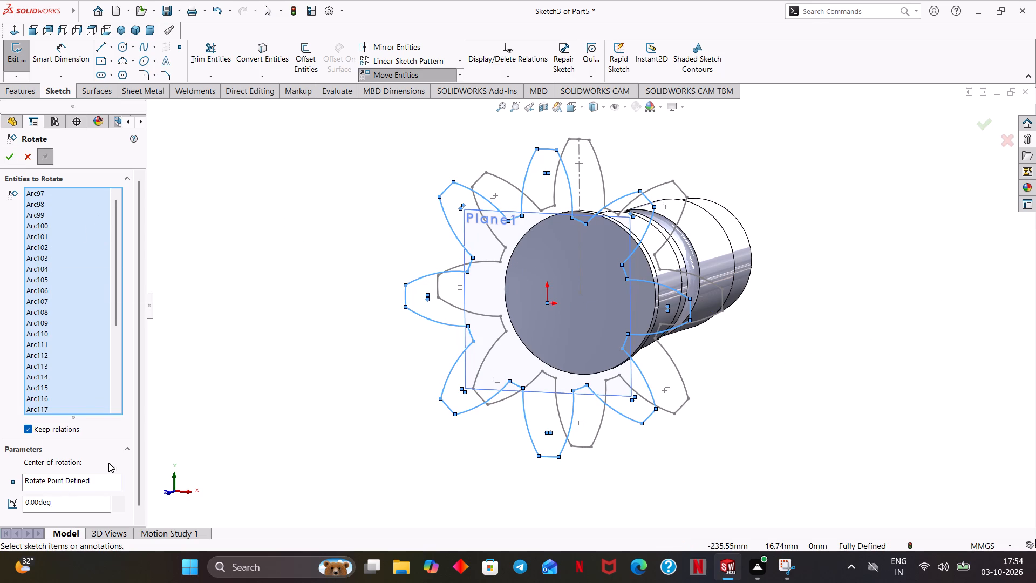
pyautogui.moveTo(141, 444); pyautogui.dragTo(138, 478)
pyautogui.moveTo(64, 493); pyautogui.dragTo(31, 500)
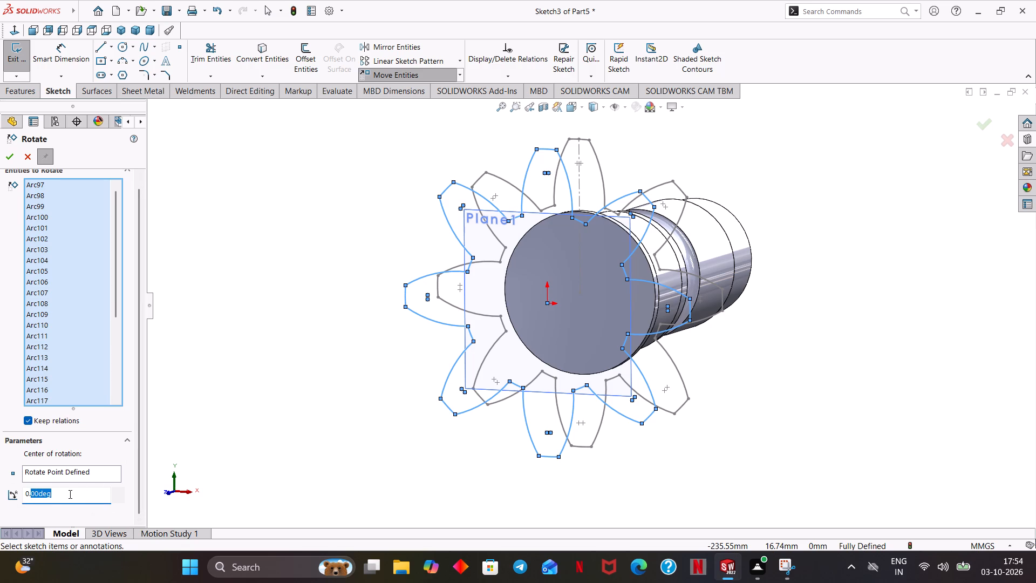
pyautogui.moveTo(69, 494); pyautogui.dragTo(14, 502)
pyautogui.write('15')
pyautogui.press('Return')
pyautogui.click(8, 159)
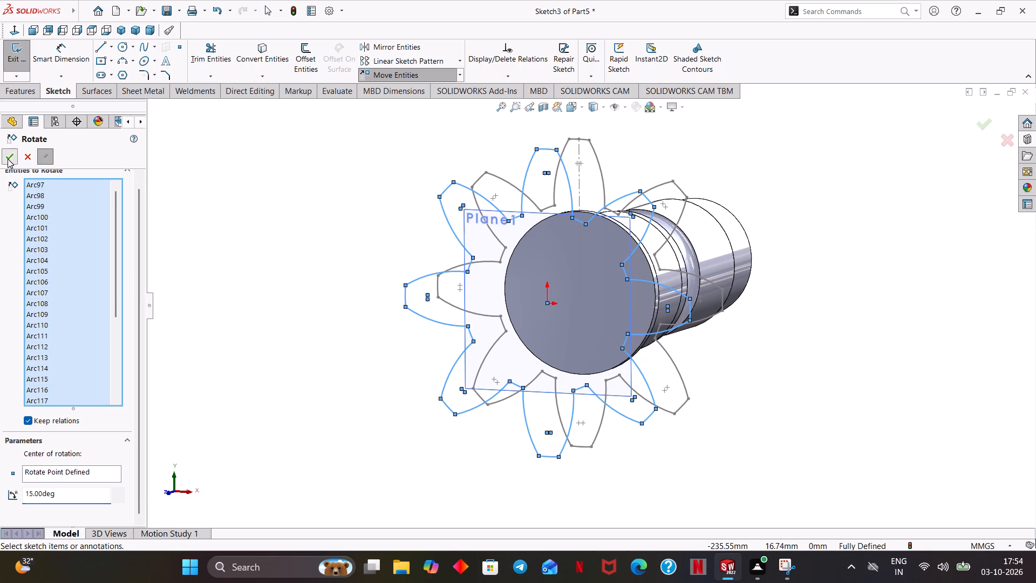
# Examine the profile on the offset plane against the original tooth profile, facing the shaft end and from an oblique angle.
pyautogui.click(827, 250)
pyautogui.moveTo(826, 255); pyautogui.dragTo(778, 306, button='middle')
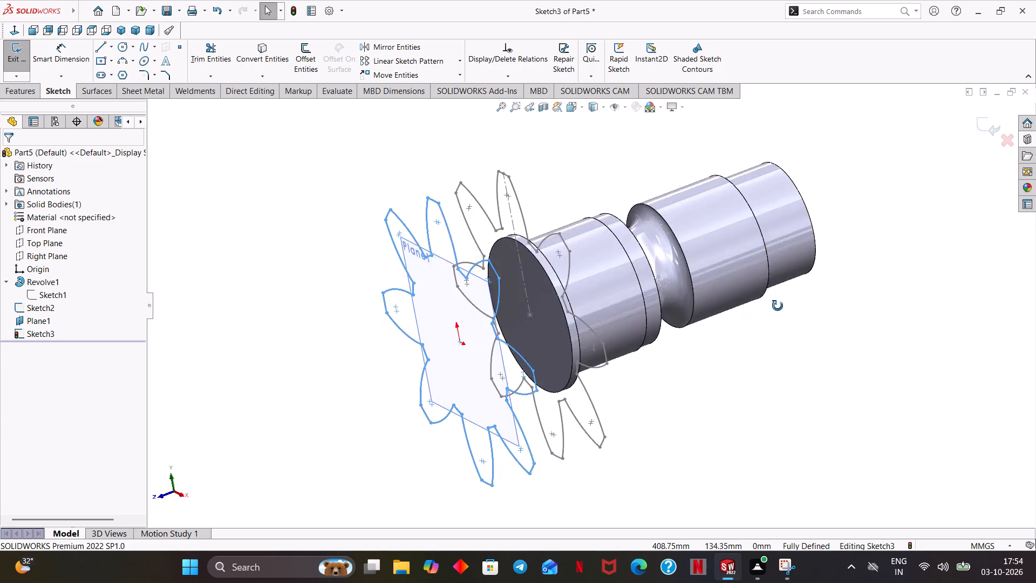
pyautogui.moveTo(778, 306); pyautogui.dragTo(851, 232, button='middle')
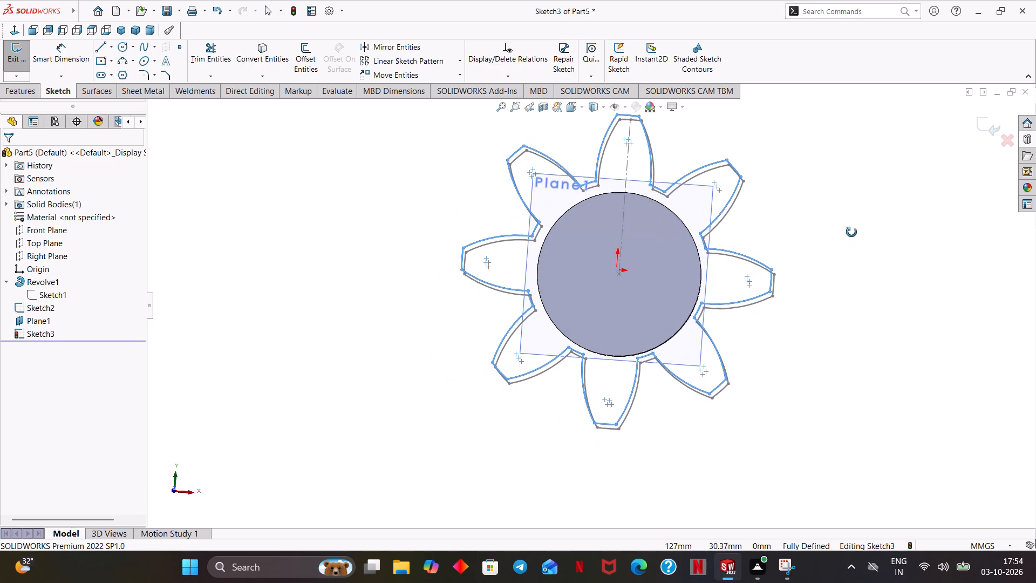
pyautogui.moveTo(851, 232); pyautogui.dragTo(851, 235, button='middle')
pyautogui.keyDown('ctrl'); pyautogui.moveTo(868, 272); pyautogui.dragTo(745, 345, button='middle'); pyautogui.keyUp('ctrl')
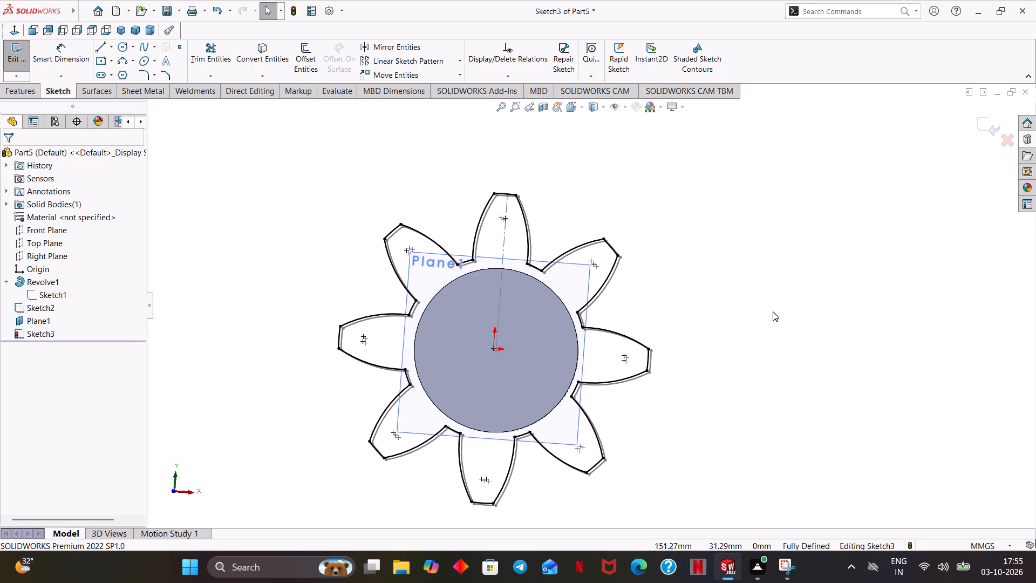
pyautogui.click(442, 23)
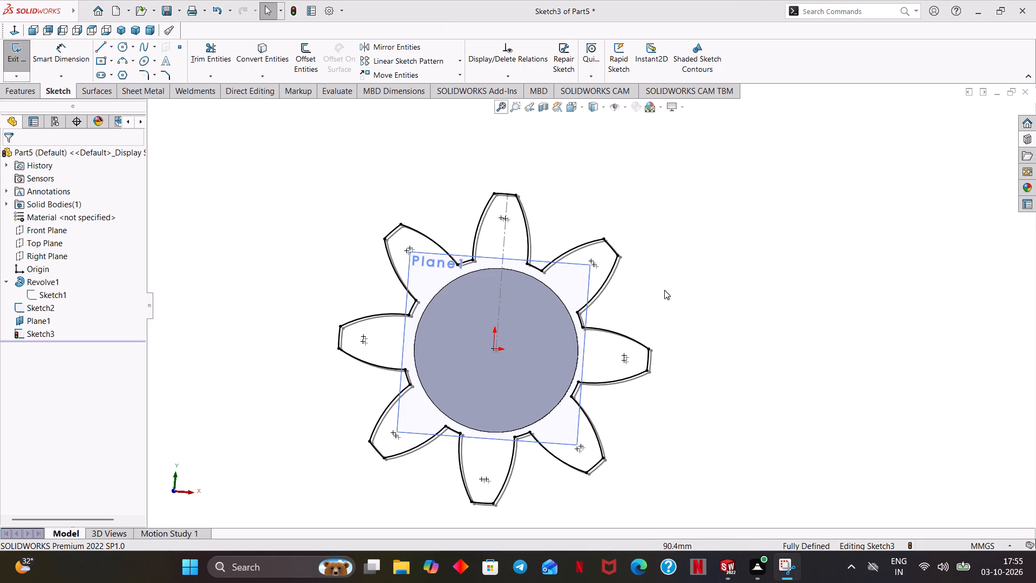
pyautogui.keyDown('ctrl'); pyautogui.moveTo(669, 310); pyautogui.dragTo(732, 277, button='middle'); pyautogui.keyUp('ctrl')
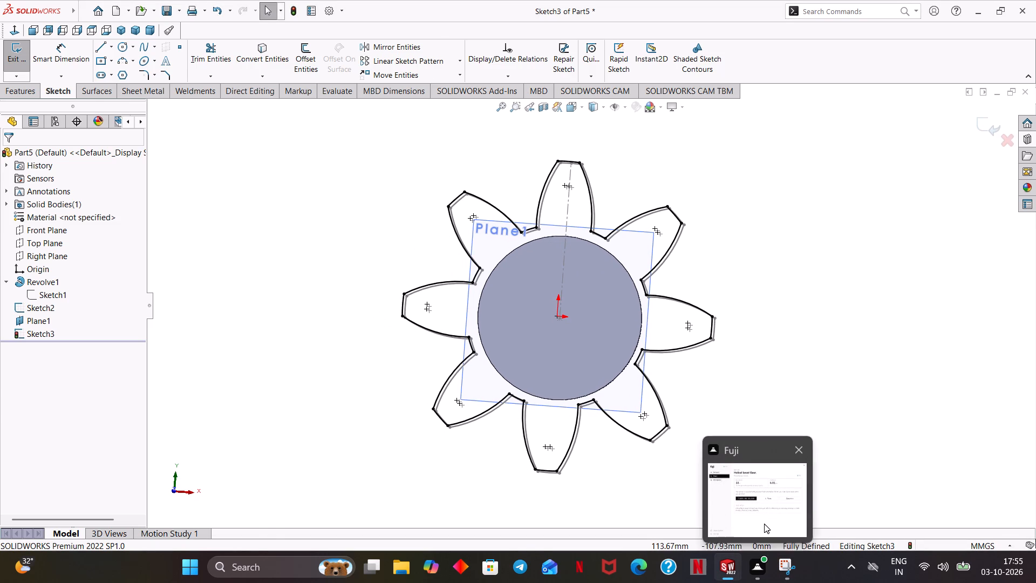
pyautogui.moveTo(724, 277); pyautogui.dragTo(651, 331, button='middle')
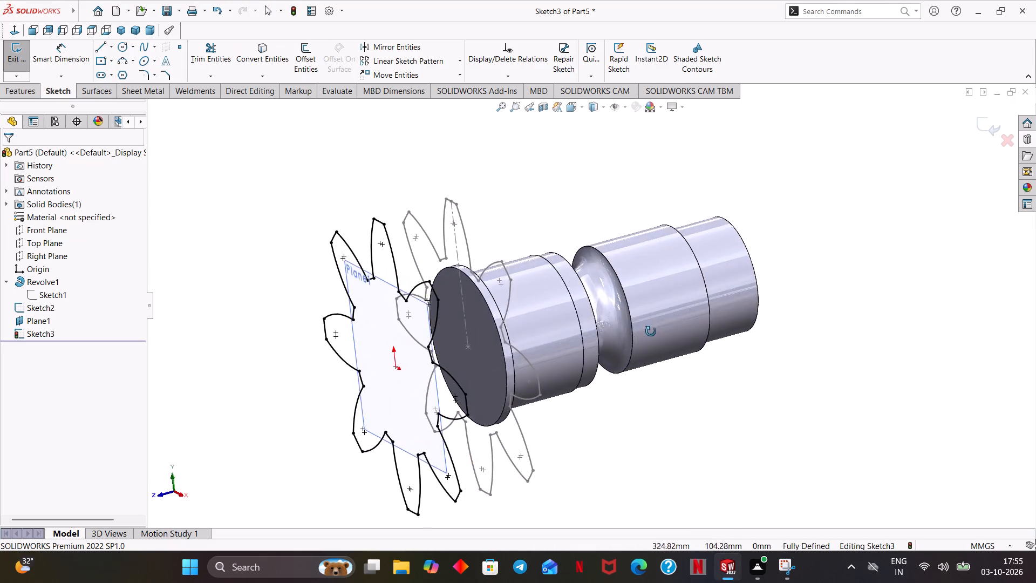
pyautogui.moveTo(651, 331); pyautogui.dragTo(639, 344, button='middle')
pyautogui.click(461, 296)
pyautogui.click(446, 236)
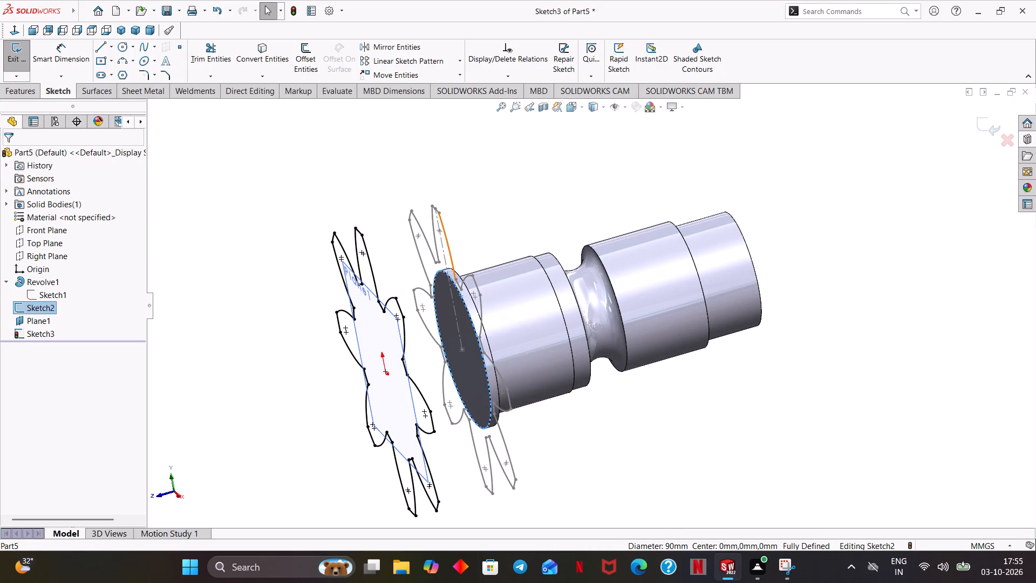
pyautogui.click(468, 228)
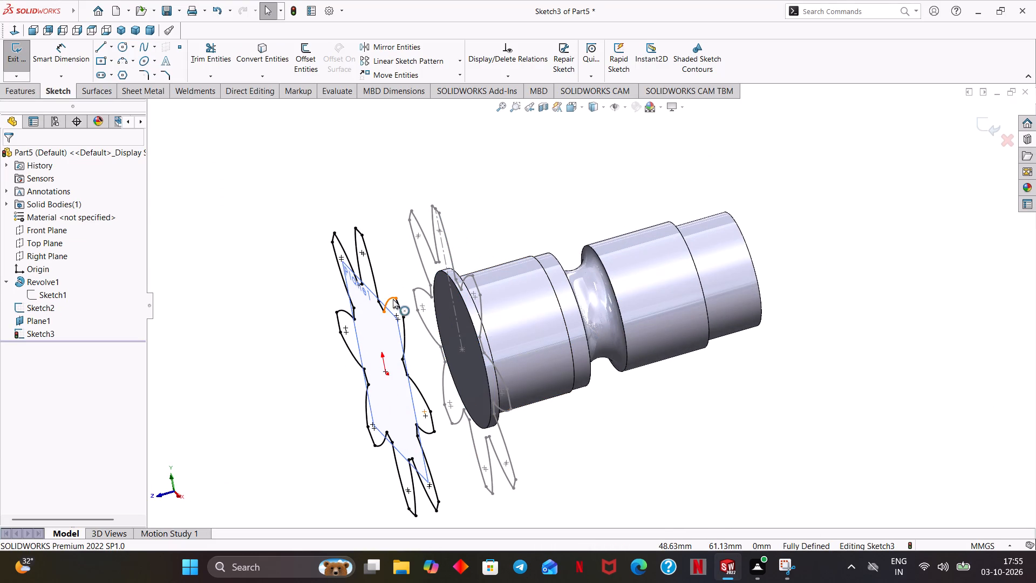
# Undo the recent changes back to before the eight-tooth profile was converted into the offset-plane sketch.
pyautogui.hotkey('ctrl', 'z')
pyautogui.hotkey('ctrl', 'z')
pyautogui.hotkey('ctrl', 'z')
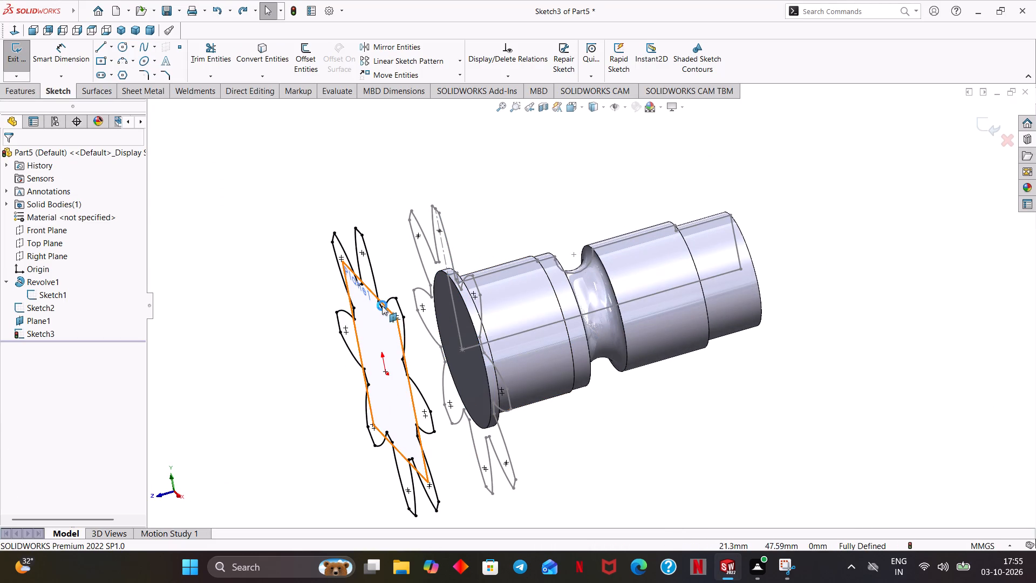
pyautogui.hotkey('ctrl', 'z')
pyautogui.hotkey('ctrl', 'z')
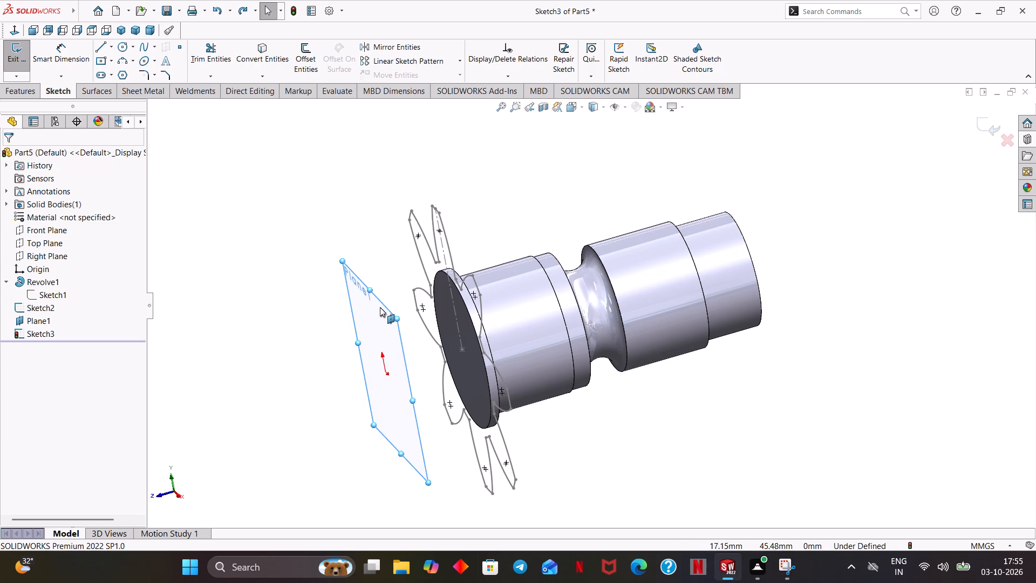
# Show the revolve feature's profile sketch.
pyautogui.click(61, 297)
pyautogui.click(69, 278)
pyautogui.click(203, 288)
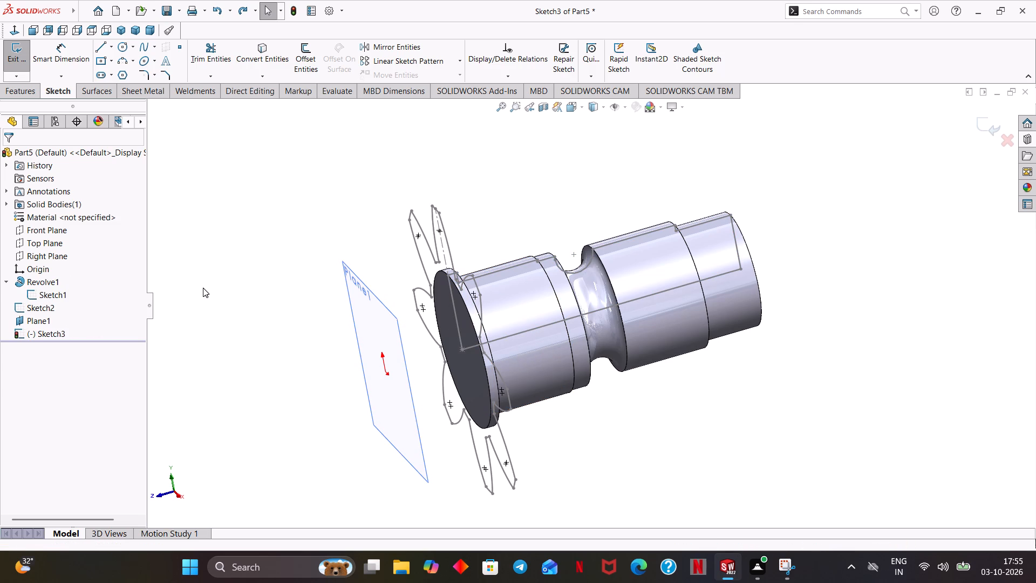
pyautogui.click(50, 294)
pyautogui.click(243, 311)
pyautogui.moveTo(235, 331); pyautogui.dragTo(297, 306, button='middle')
pyautogui.moveTo(395, 364); pyautogui.dragTo(339, 366, button='middle')
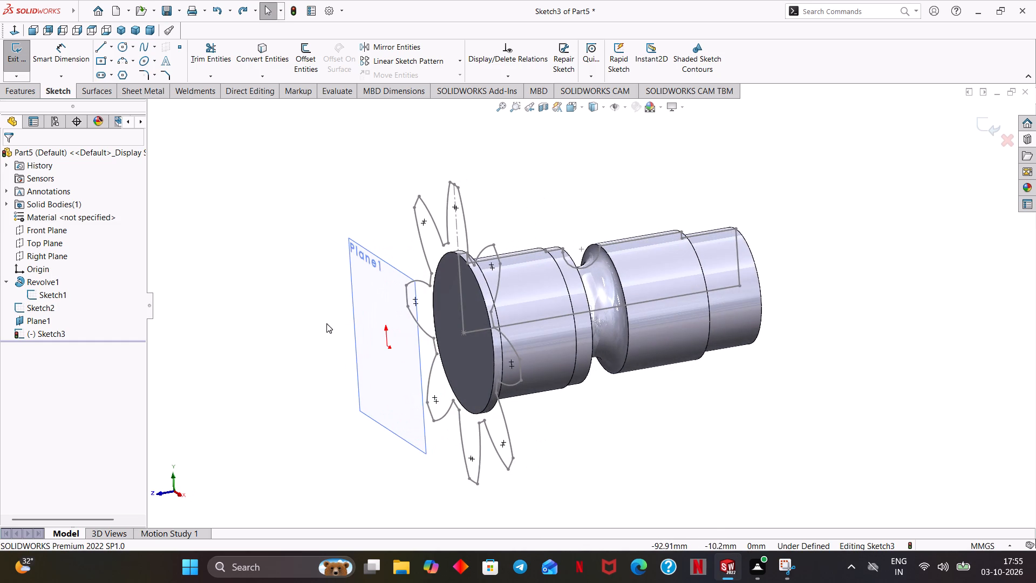
# Convert the whole eight-tooth profile sketch (Sketch2) into the open sketch on the offset plane.
pyautogui.click(255, 46)
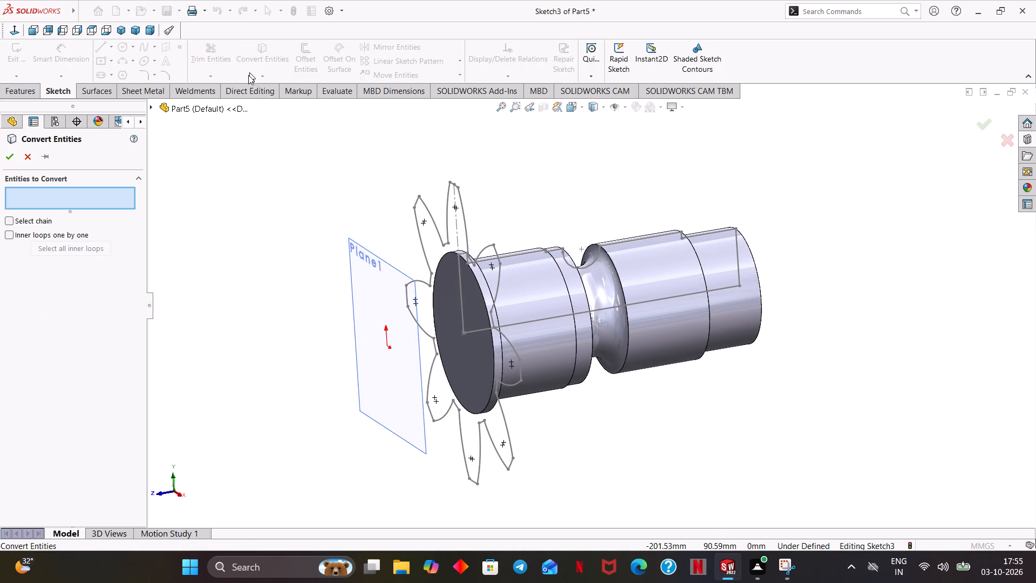
pyautogui.click(94, 198)
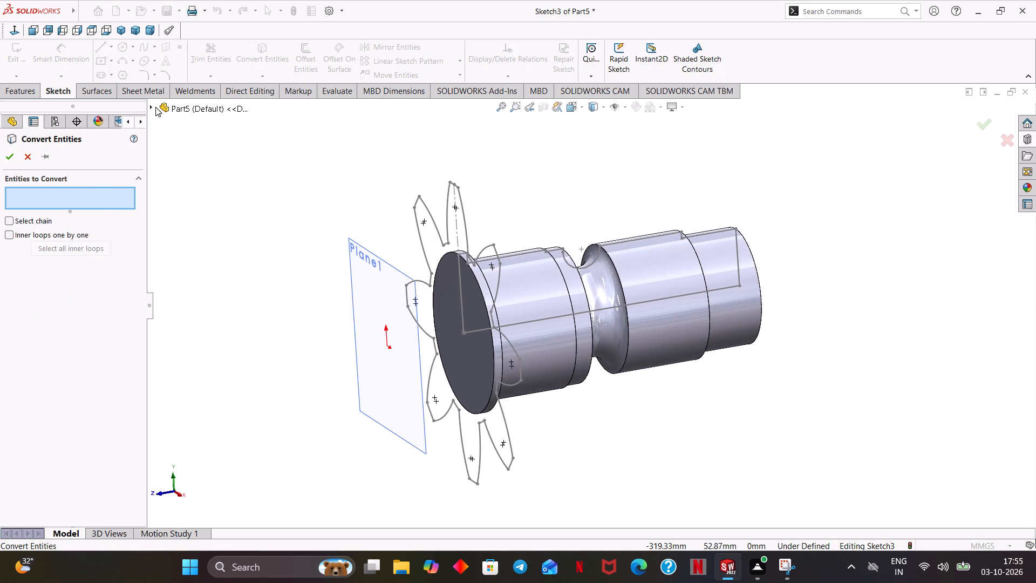
pyautogui.click(151, 103)
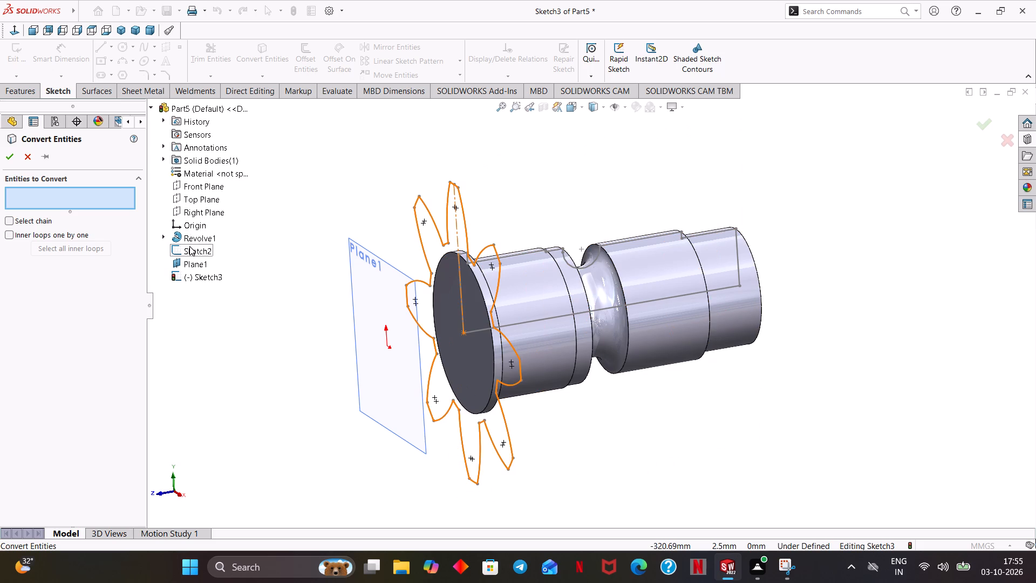
pyautogui.click(190, 248)
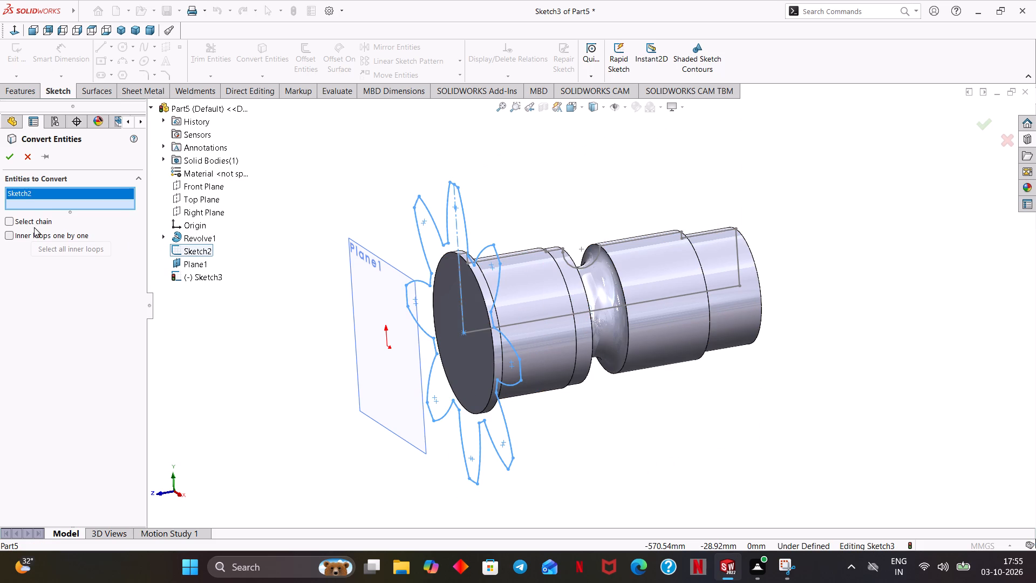
pyautogui.click(12, 152)
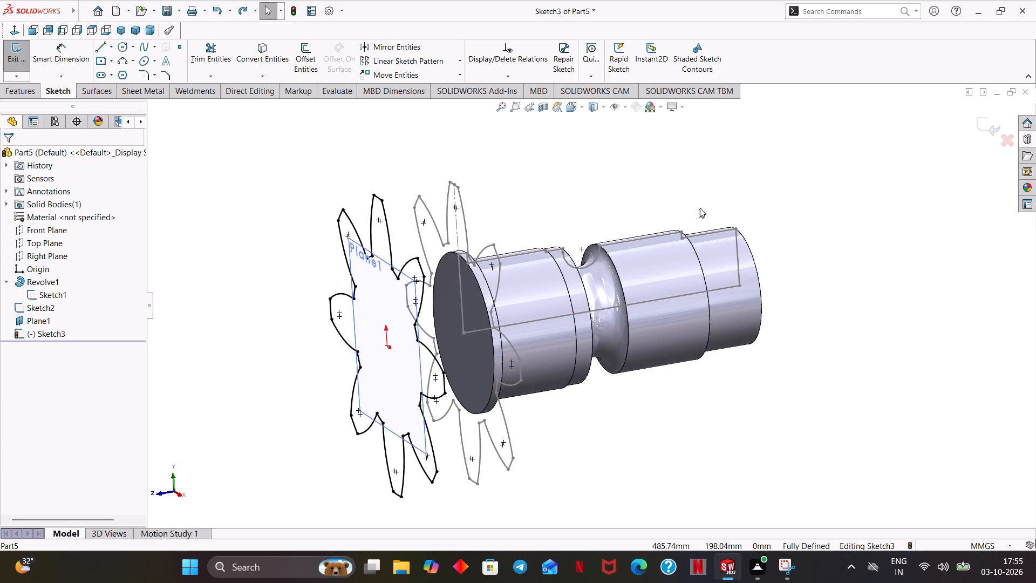
pyautogui.click(739, 175)
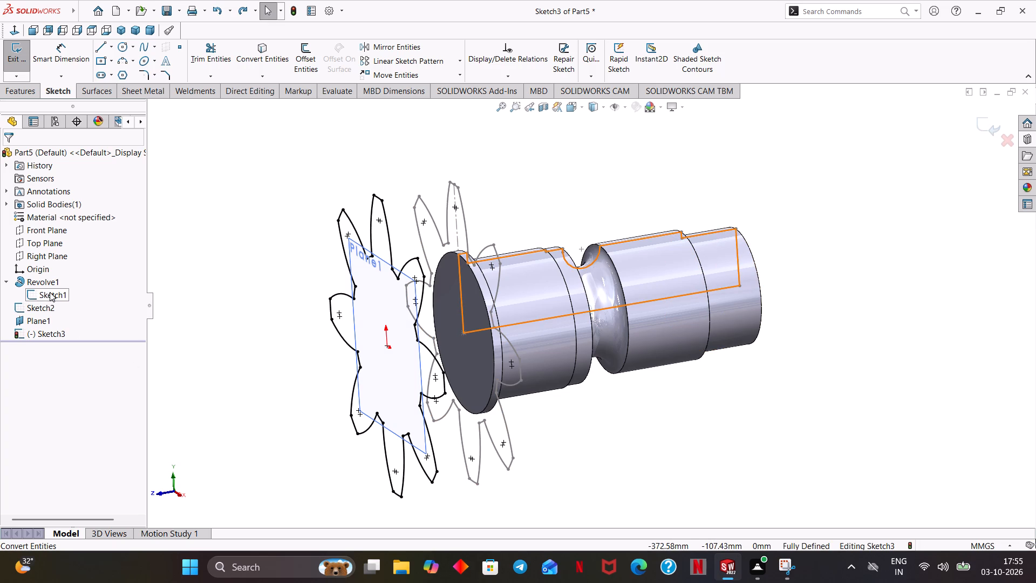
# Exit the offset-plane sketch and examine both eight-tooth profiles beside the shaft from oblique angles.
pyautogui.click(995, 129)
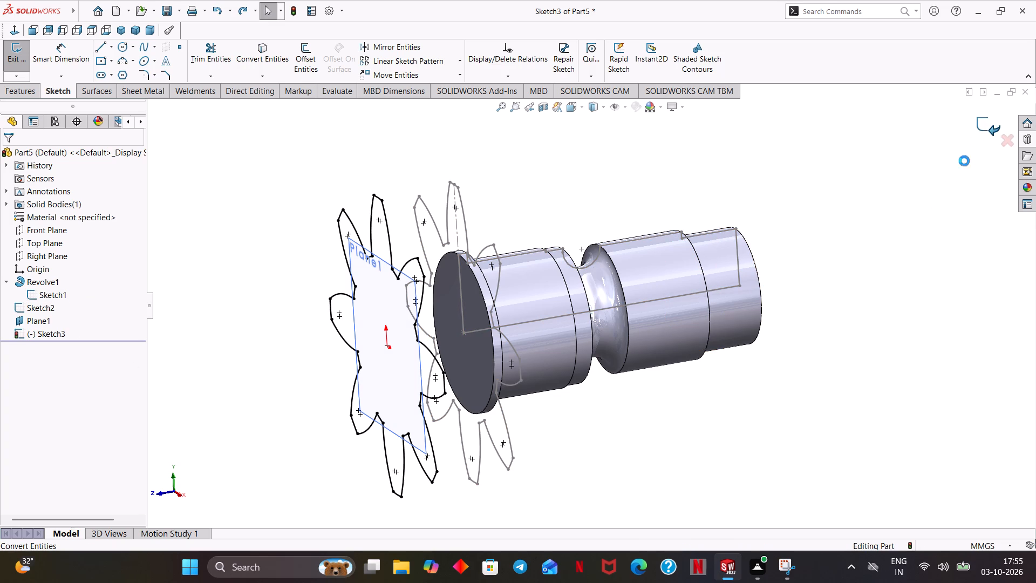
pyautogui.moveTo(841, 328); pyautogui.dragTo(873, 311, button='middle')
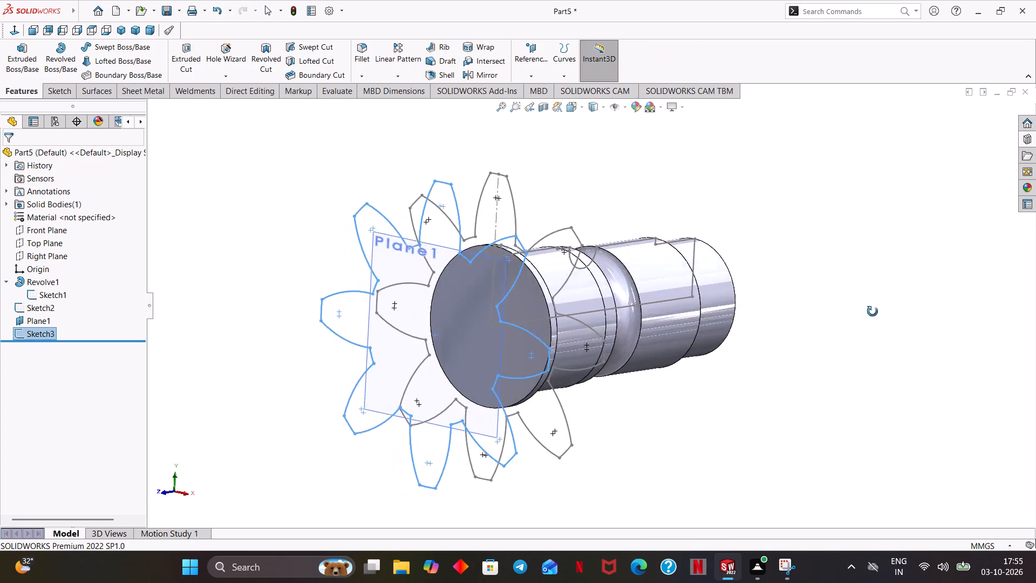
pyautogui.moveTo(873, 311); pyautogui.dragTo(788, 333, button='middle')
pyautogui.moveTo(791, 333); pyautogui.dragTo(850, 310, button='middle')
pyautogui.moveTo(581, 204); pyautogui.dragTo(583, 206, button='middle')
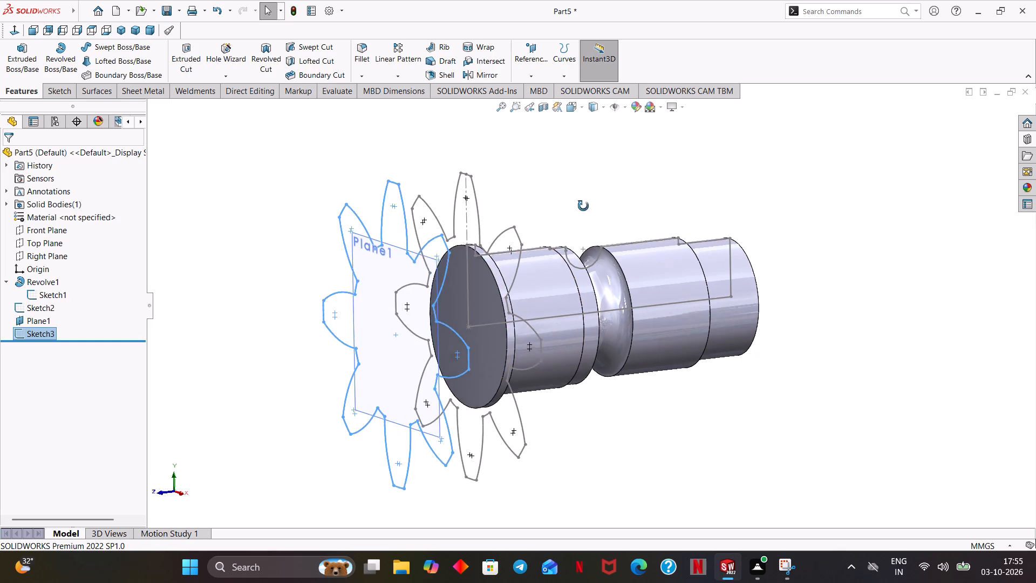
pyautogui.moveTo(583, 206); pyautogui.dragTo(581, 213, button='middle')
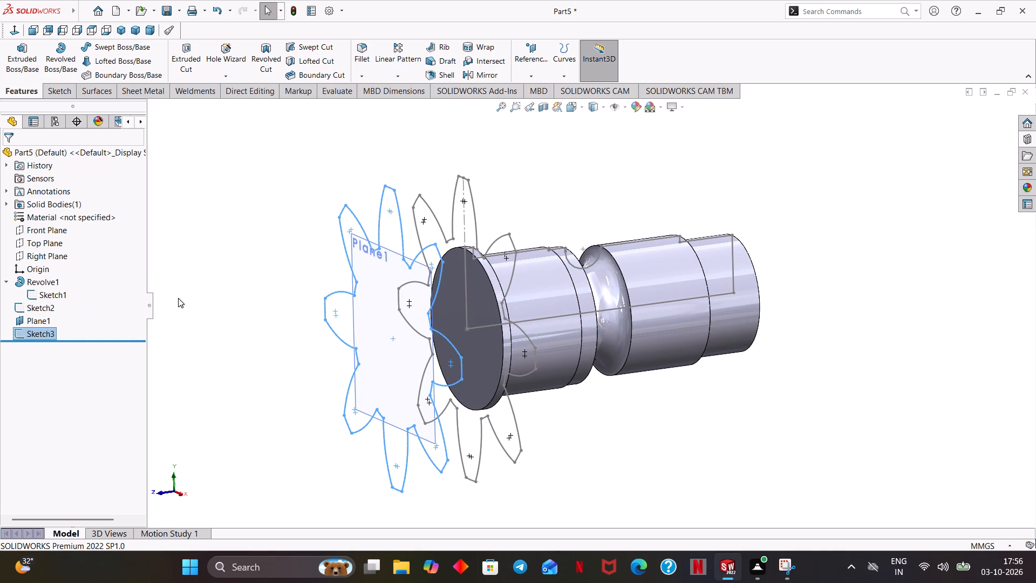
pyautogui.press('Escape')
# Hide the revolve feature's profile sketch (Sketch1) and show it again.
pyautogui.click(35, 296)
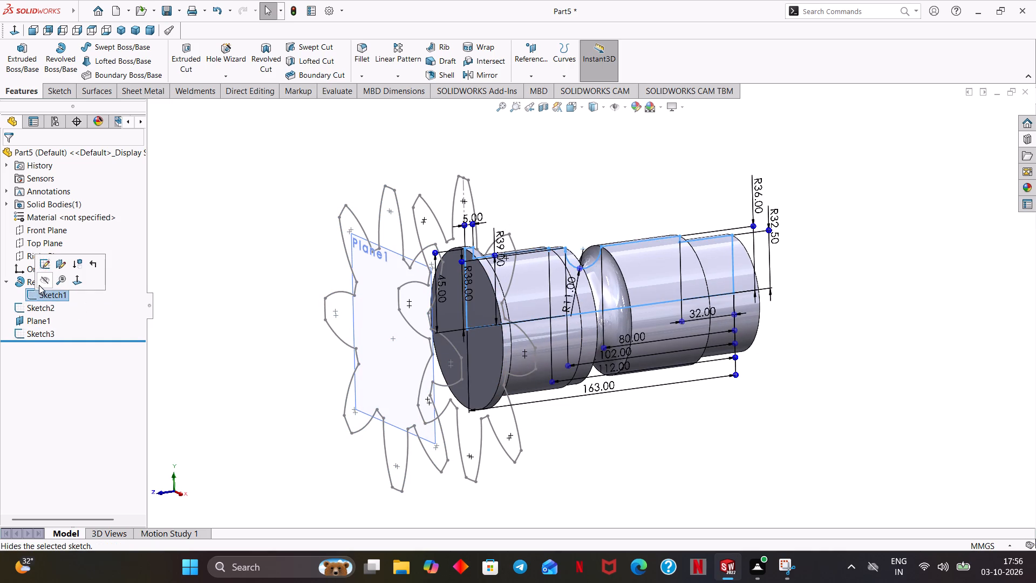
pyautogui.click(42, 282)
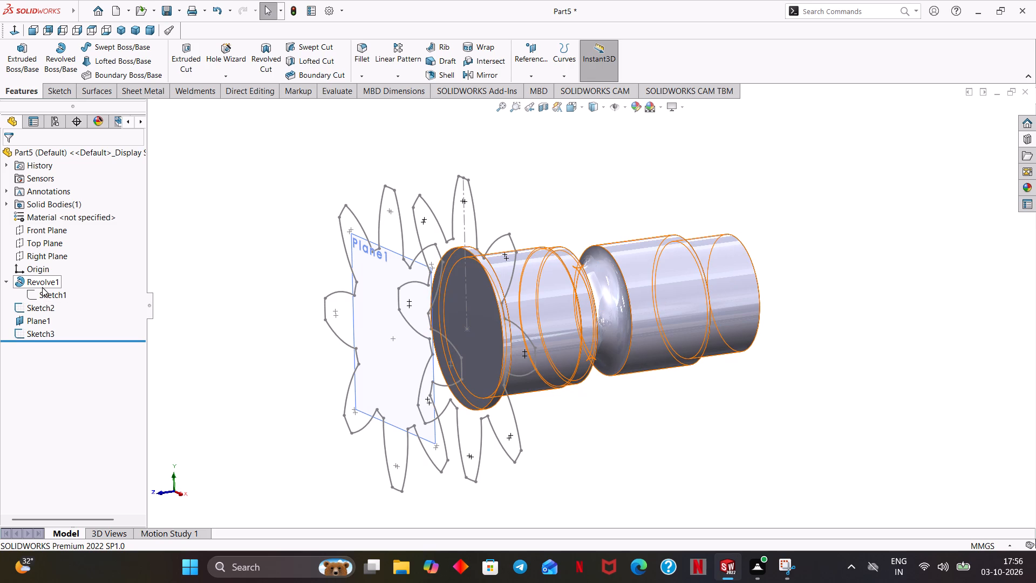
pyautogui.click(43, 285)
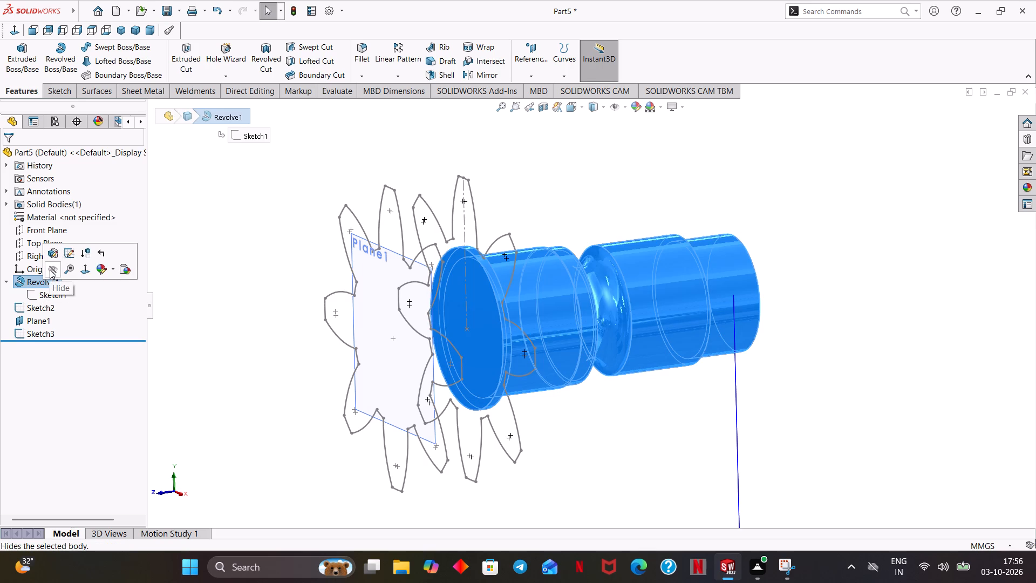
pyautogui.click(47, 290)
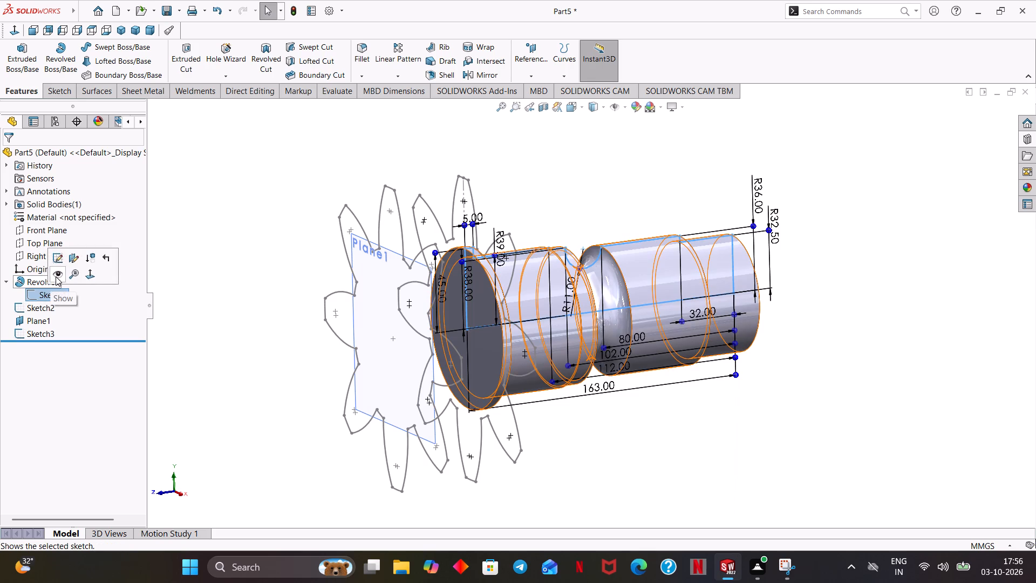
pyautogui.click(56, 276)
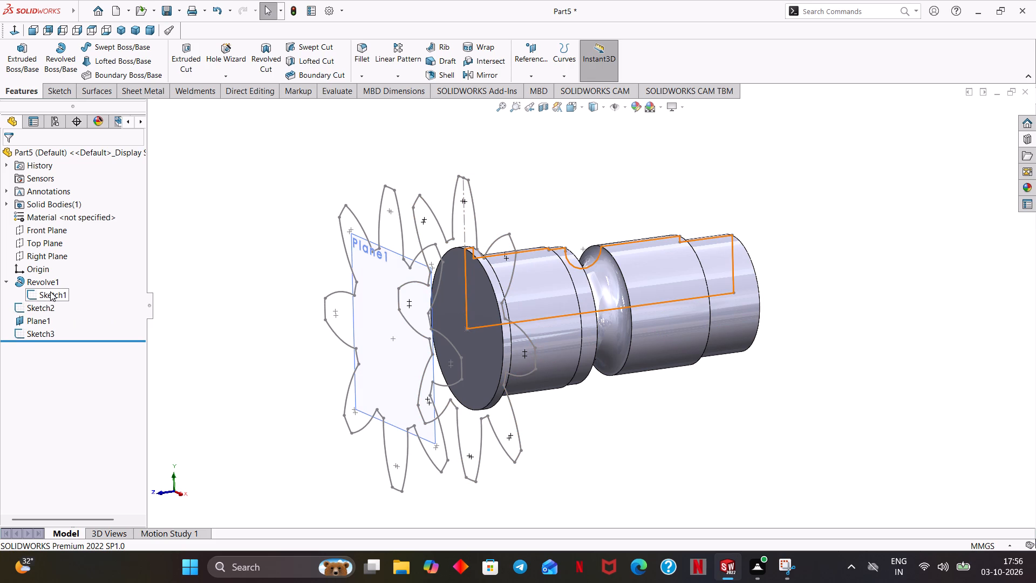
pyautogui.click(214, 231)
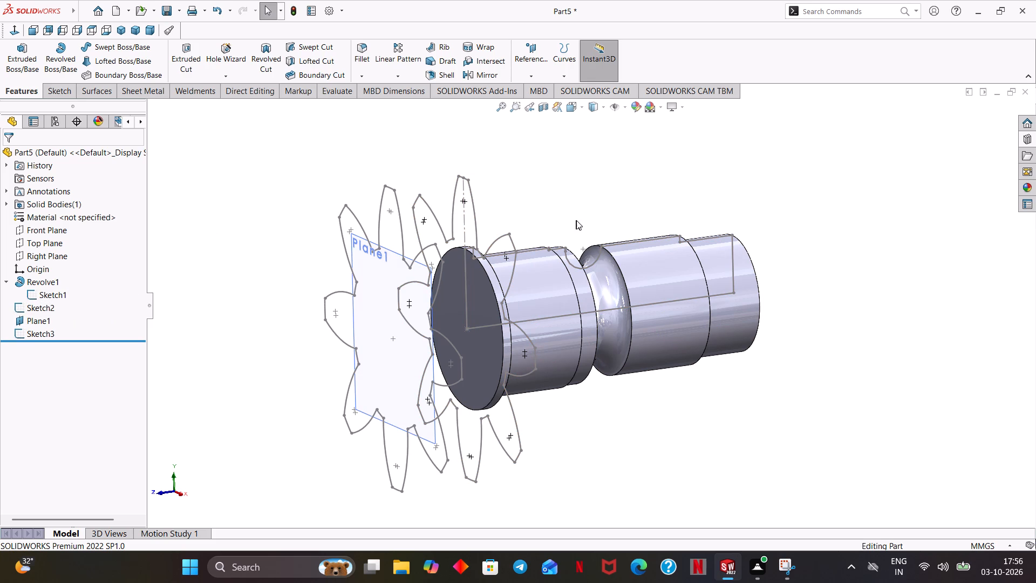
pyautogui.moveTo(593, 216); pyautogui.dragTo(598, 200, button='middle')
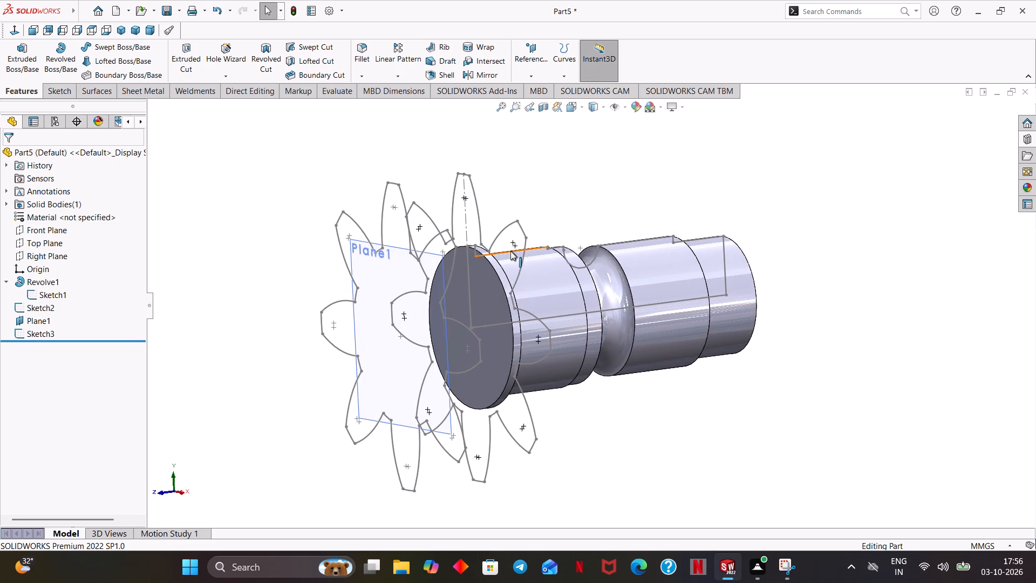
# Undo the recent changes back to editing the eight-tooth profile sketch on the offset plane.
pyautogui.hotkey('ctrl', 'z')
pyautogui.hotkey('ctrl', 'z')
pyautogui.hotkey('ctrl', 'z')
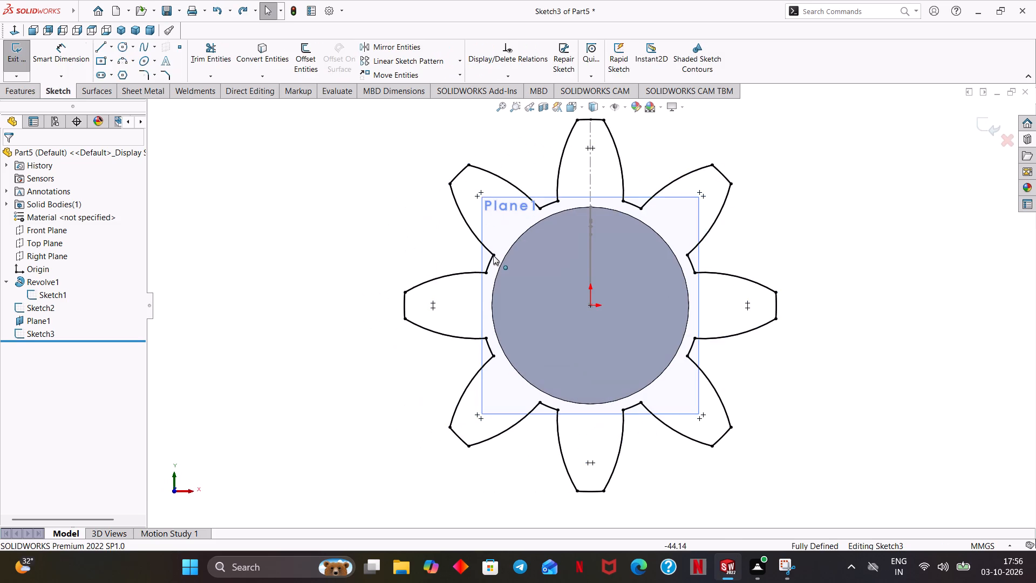
# Hide the original eight-tooth profile sketch (Sketch2) on the shaft end and examine the converted profile alone.
pyautogui.moveTo(803, 270); pyautogui.dragTo(709, 300, button='middle')
pyautogui.moveTo(684, 349); pyautogui.dragTo(705, 348, button='middle')
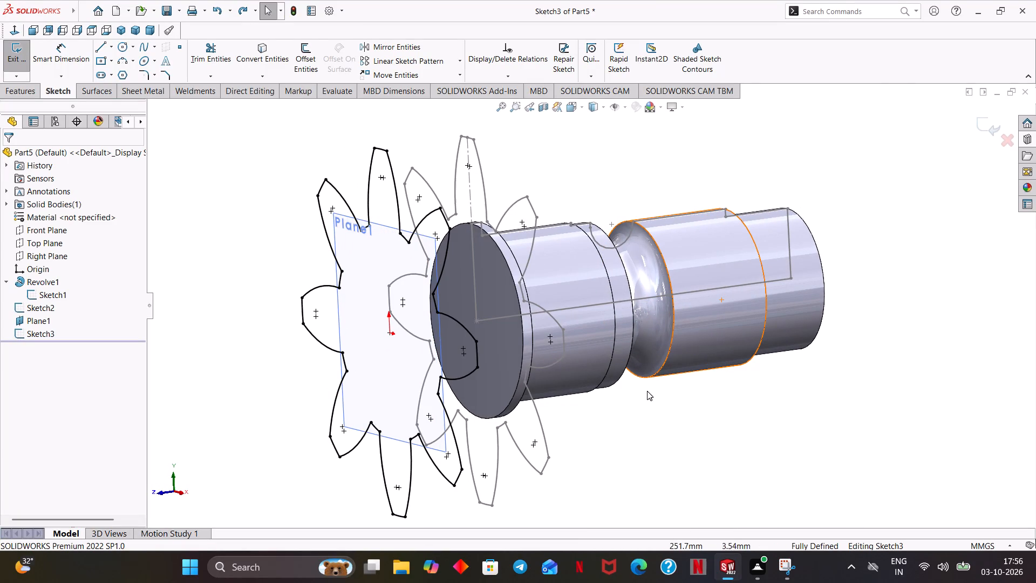
pyautogui.click(42, 308)
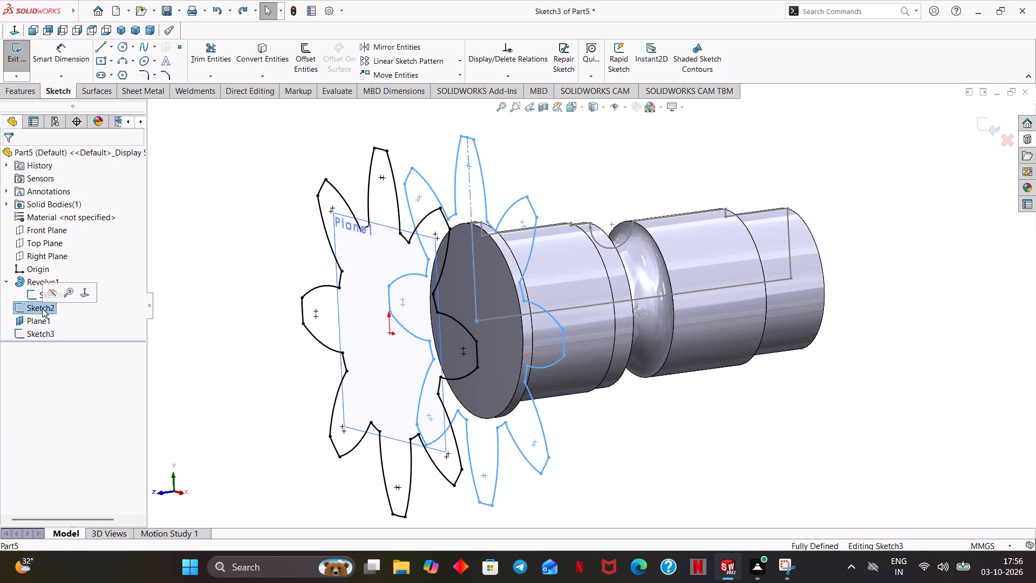
pyautogui.click(50, 293)
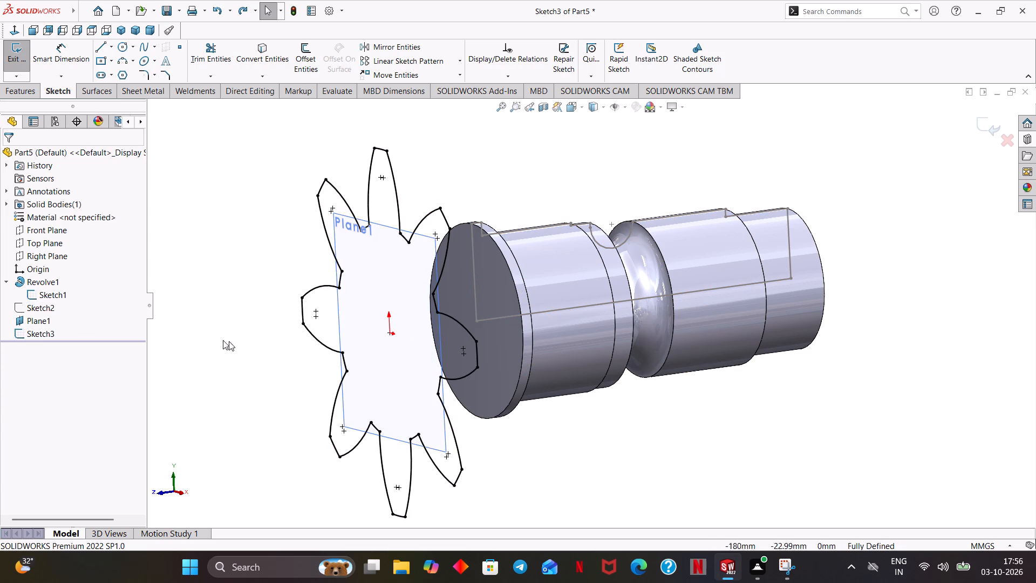
pyautogui.click(705, 445)
pyautogui.moveTo(648, 438); pyautogui.dragTo(664, 436, button='middle')
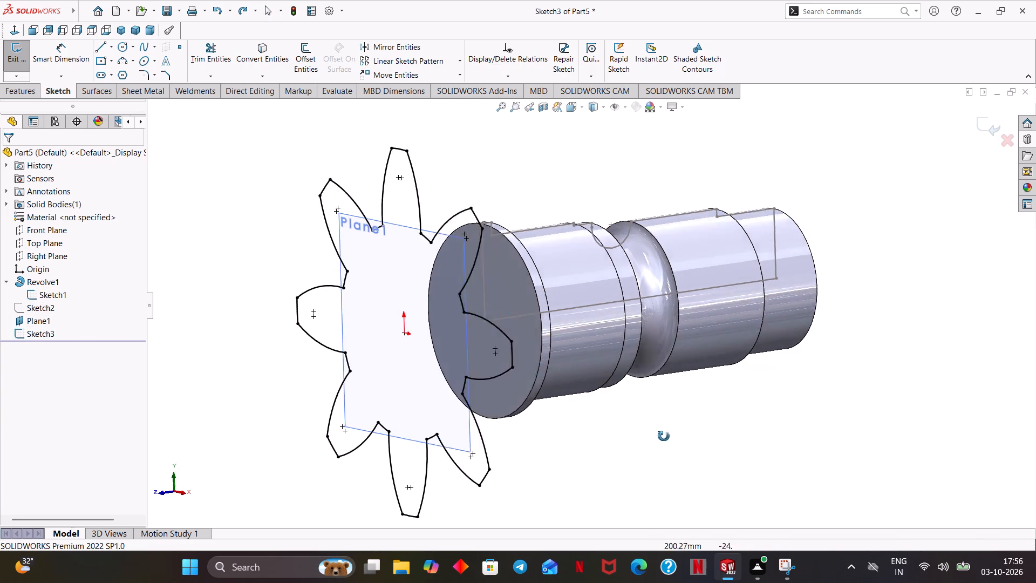
pyautogui.moveTo(664, 436); pyautogui.dragTo(669, 433, button='middle')
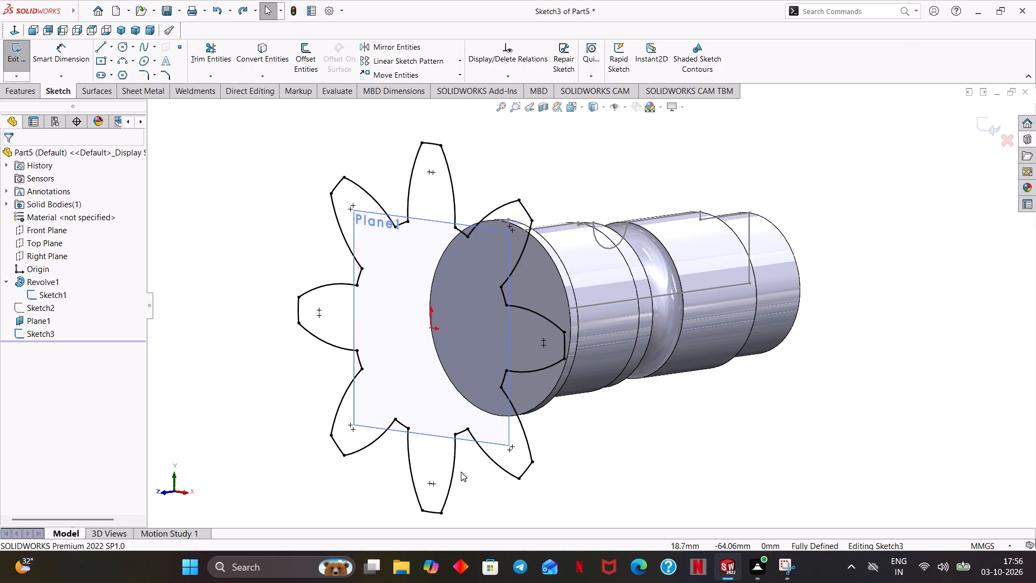
pyautogui.moveTo(620, 453); pyautogui.dragTo(588, 463, button='middle')
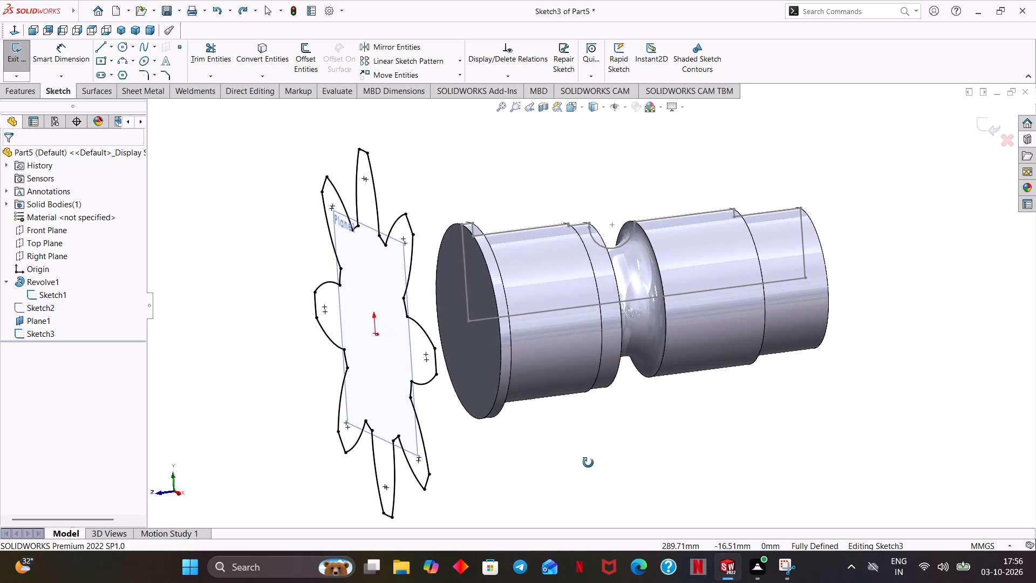
pyautogui.moveTo(588, 463); pyautogui.dragTo(609, 454, button='middle')
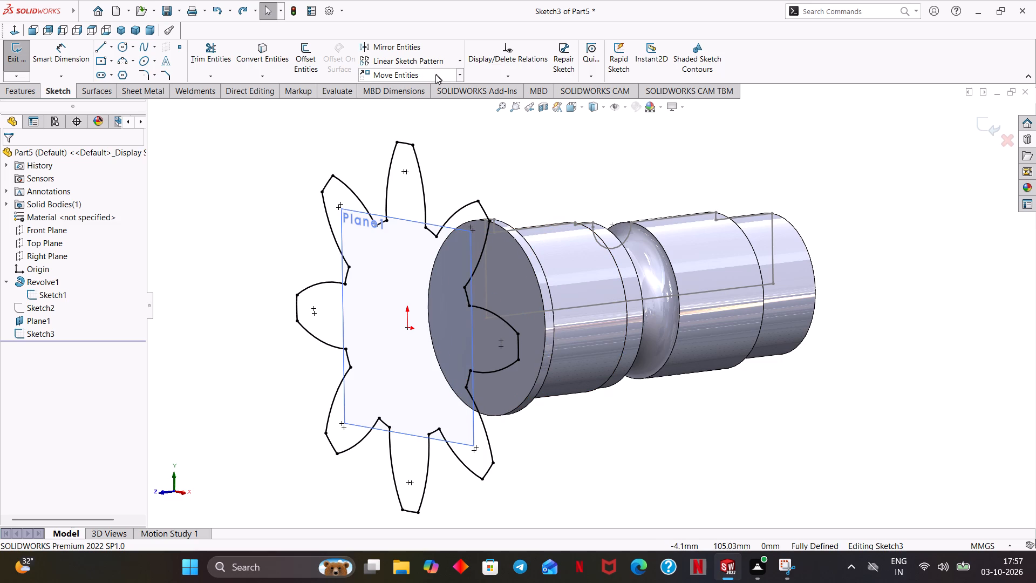
# Select the complete eight-tooth profile on the offset plane for Rotate Entities, clearing the first incomplete selection.
pyautogui.click(459, 75)
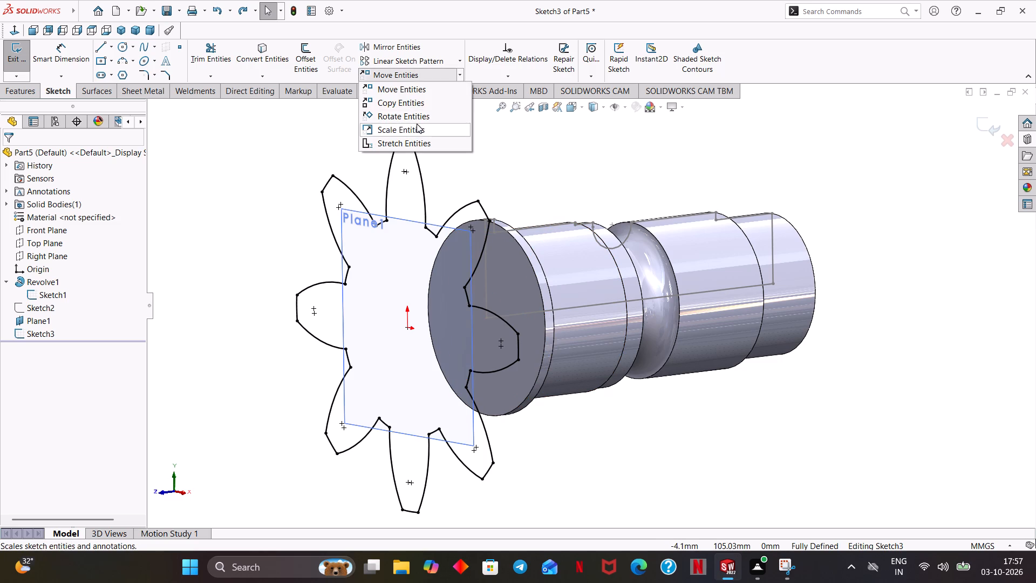
pyautogui.click(415, 119)
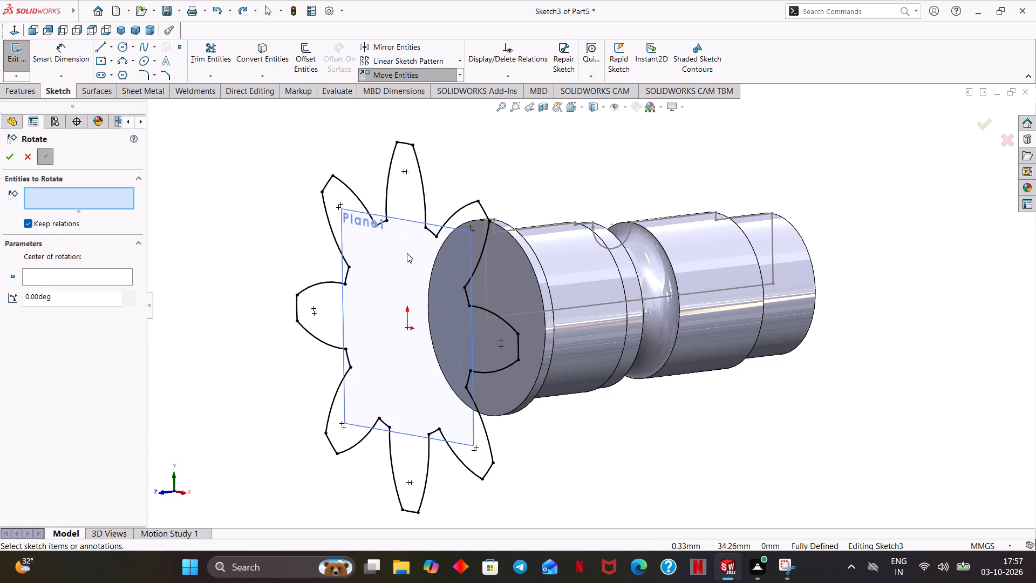
pyautogui.moveTo(532, 154); pyautogui.dragTo(426, 315)
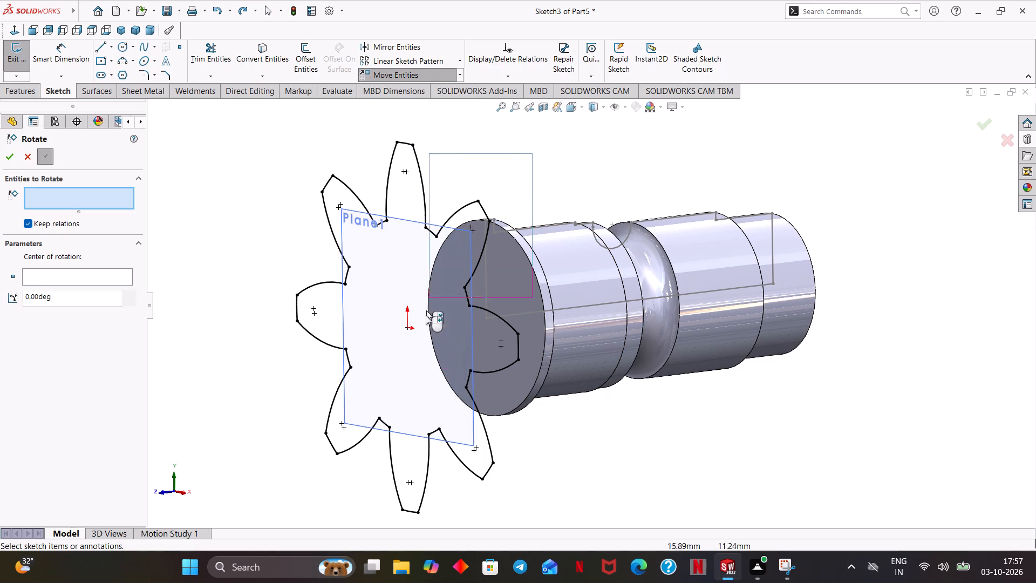
pyautogui.moveTo(426, 315); pyautogui.dragTo(296, 500)
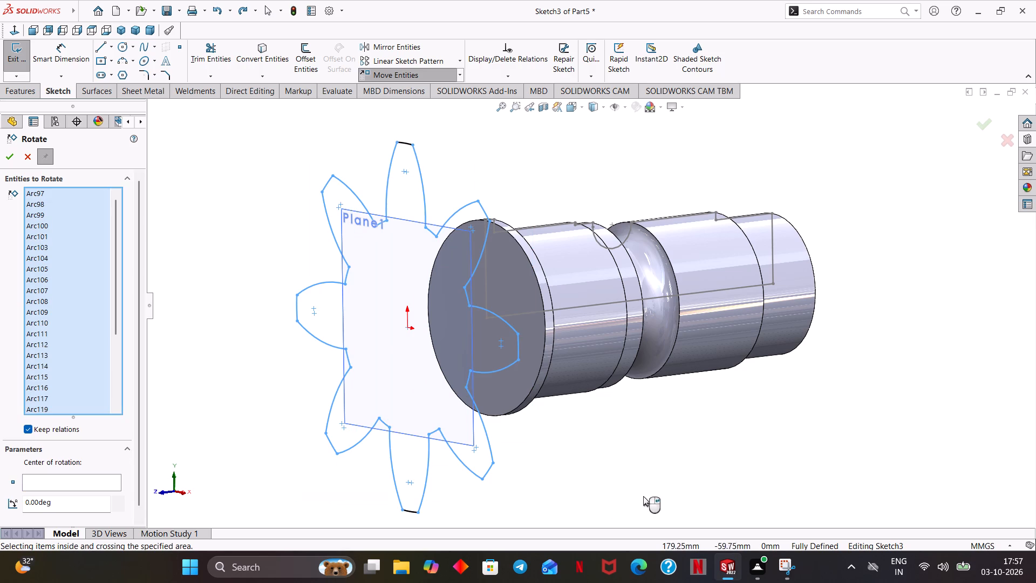
pyautogui.moveTo(589, 471); pyautogui.dragTo(603, 465, button='middle')
pyautogui.moveTo(603, 465); pyautogui.dragTo(611, 458, button='middle')
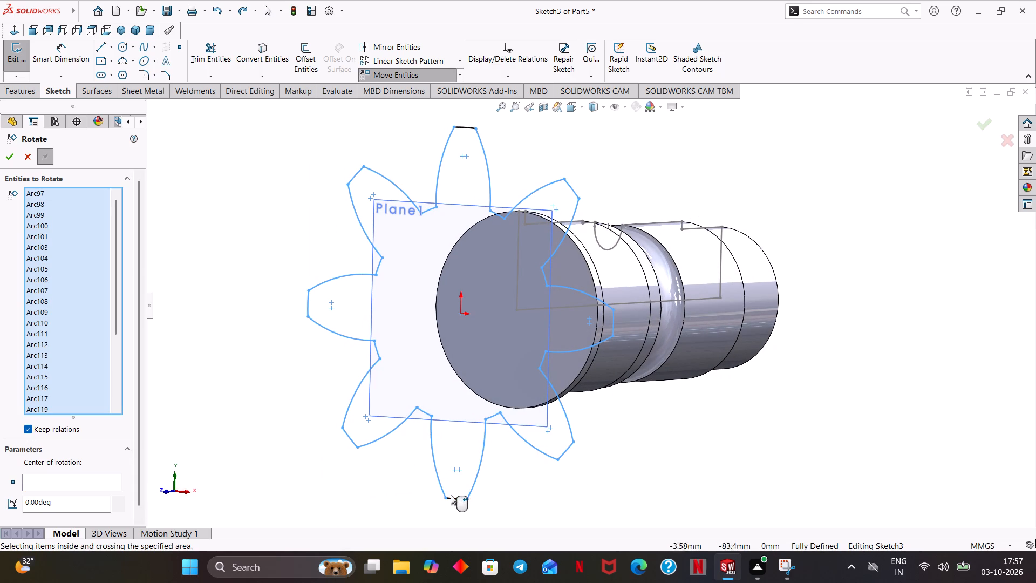
pyautogui.click(451, 495)
pyautogui.click(456, 499)
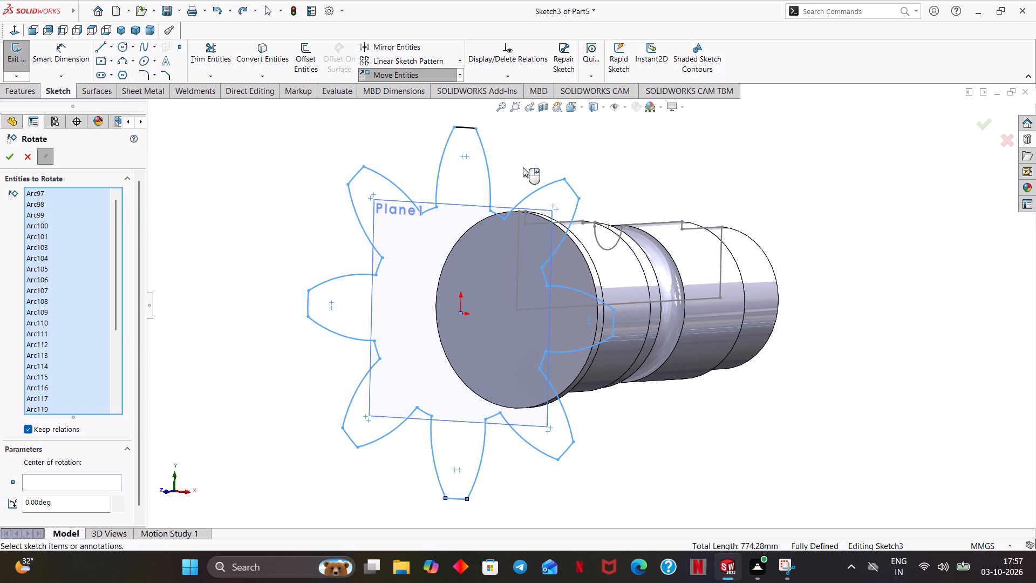
pyautogui.scroll(2, 568, 219)
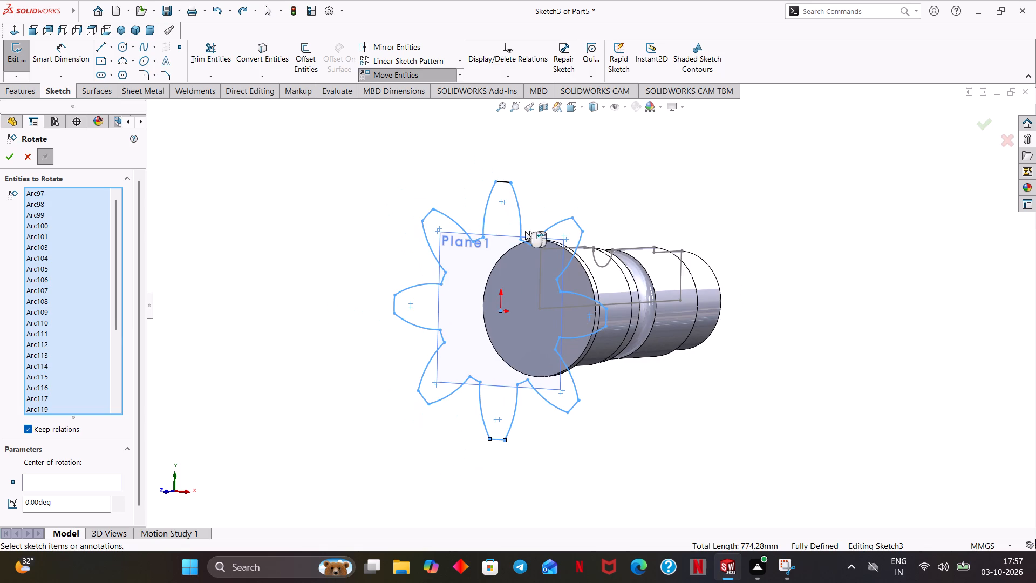
pyautogui.rightClick(80, 276)
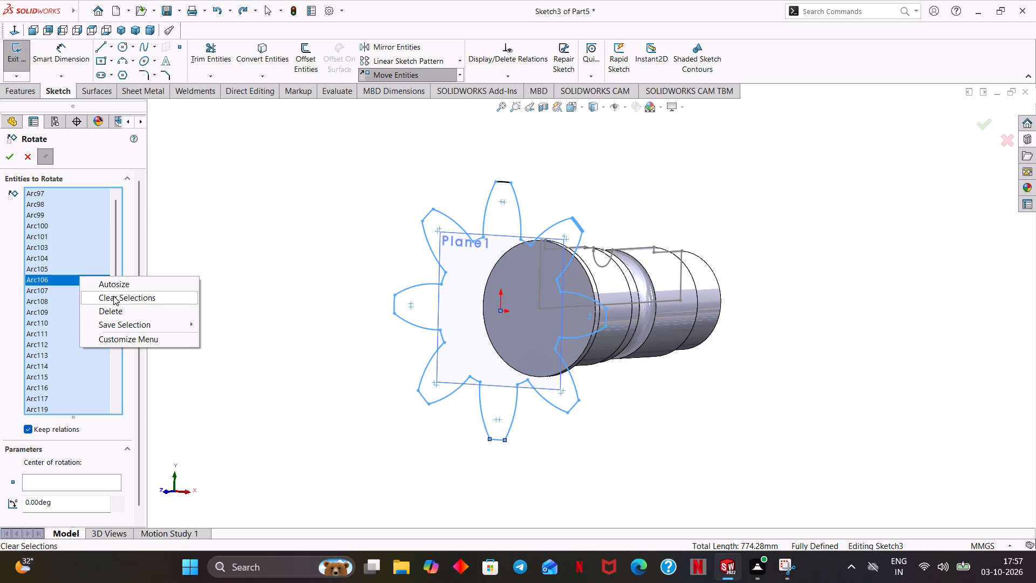
pyautogui.click(113, 296)
pyautogui.click(65, 196)
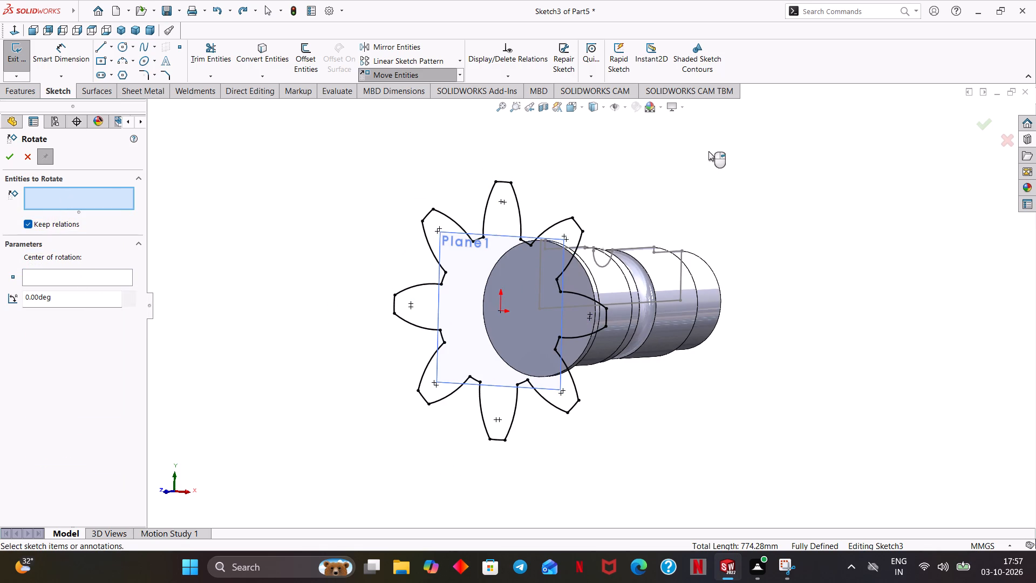
pyautogui.scroll(1, 632, 184)
pyautogui.moveTo(723, 142); pyautogui.dragTo(557, 248)
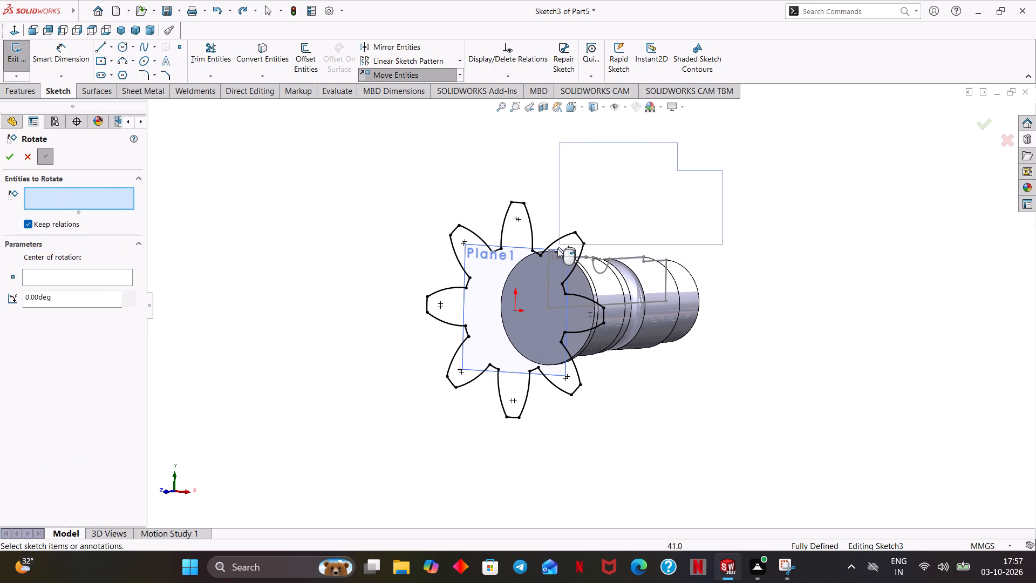
pyautogui.moveTo(557, 248); pyautogui.dragTo(350, 453)
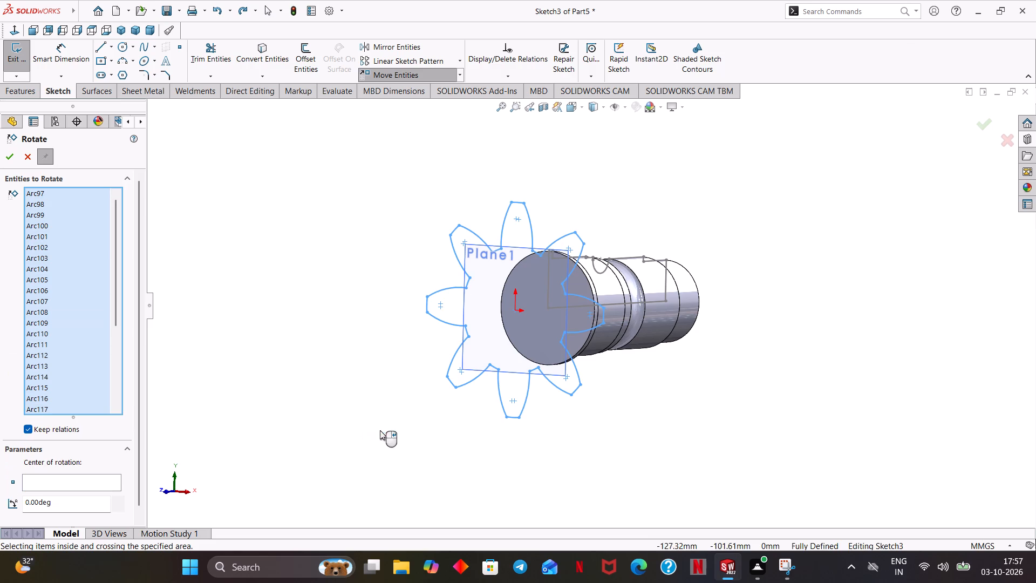
pyautogui.moveTo(598, 408); pyautogui.dragTo(590, 414, button='middle')
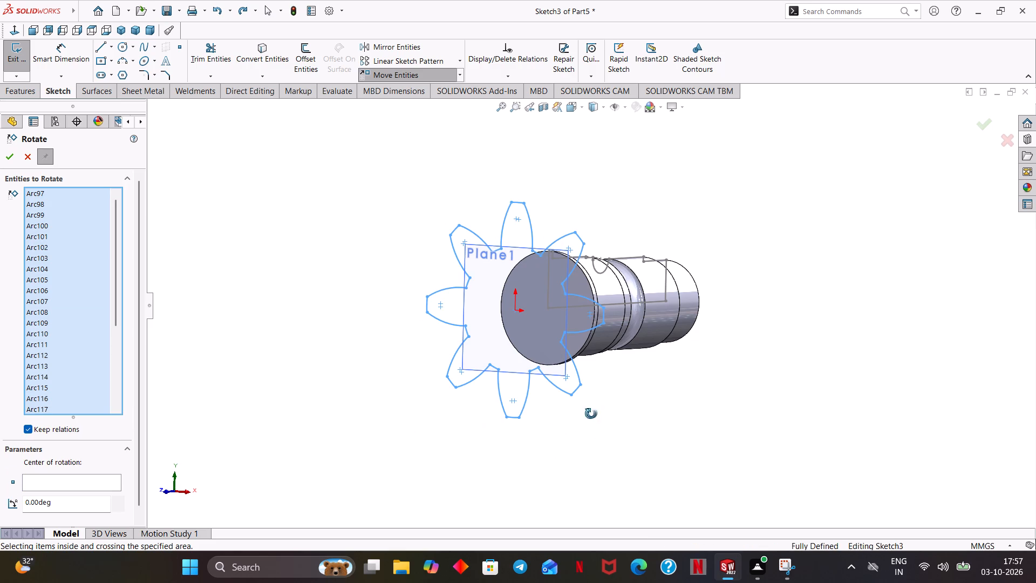
pyautogui.moveTo(590, 414); pyautogui.dragTo(591, 408, button='middle')
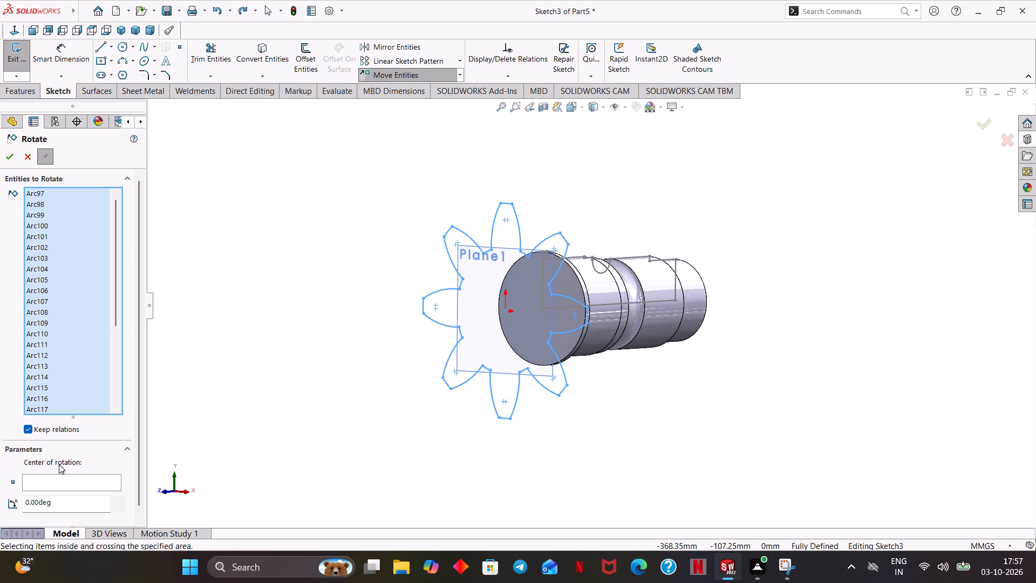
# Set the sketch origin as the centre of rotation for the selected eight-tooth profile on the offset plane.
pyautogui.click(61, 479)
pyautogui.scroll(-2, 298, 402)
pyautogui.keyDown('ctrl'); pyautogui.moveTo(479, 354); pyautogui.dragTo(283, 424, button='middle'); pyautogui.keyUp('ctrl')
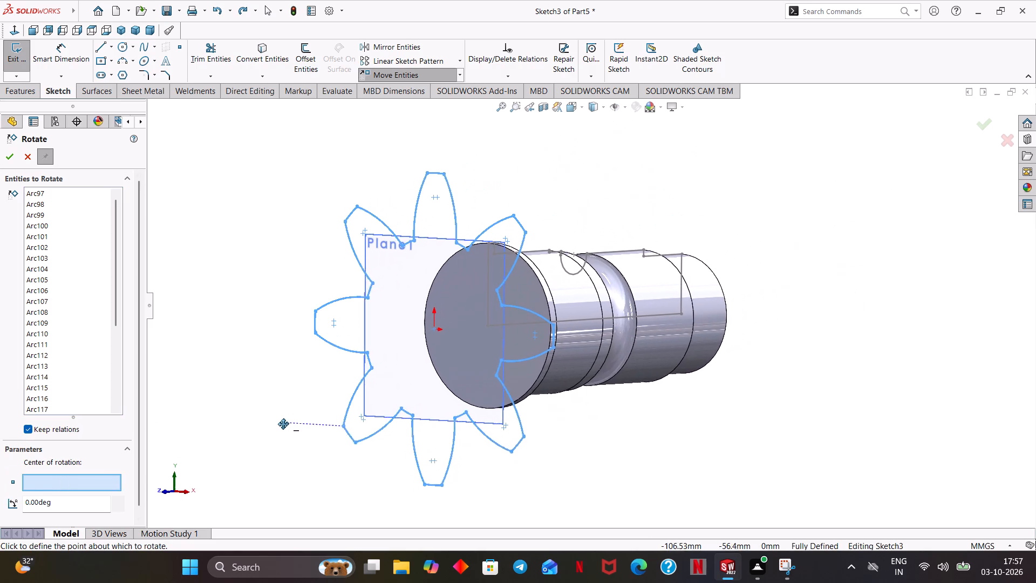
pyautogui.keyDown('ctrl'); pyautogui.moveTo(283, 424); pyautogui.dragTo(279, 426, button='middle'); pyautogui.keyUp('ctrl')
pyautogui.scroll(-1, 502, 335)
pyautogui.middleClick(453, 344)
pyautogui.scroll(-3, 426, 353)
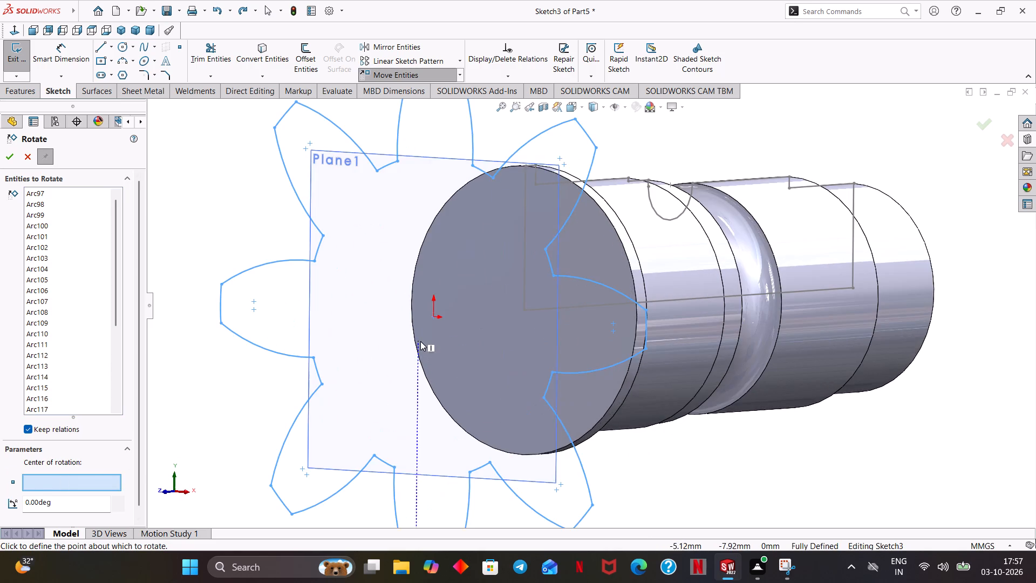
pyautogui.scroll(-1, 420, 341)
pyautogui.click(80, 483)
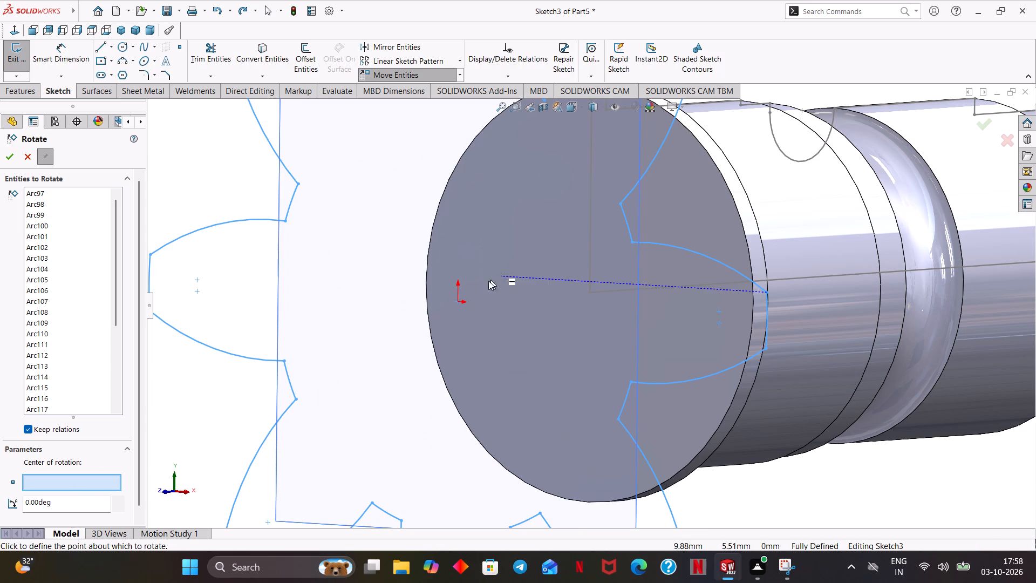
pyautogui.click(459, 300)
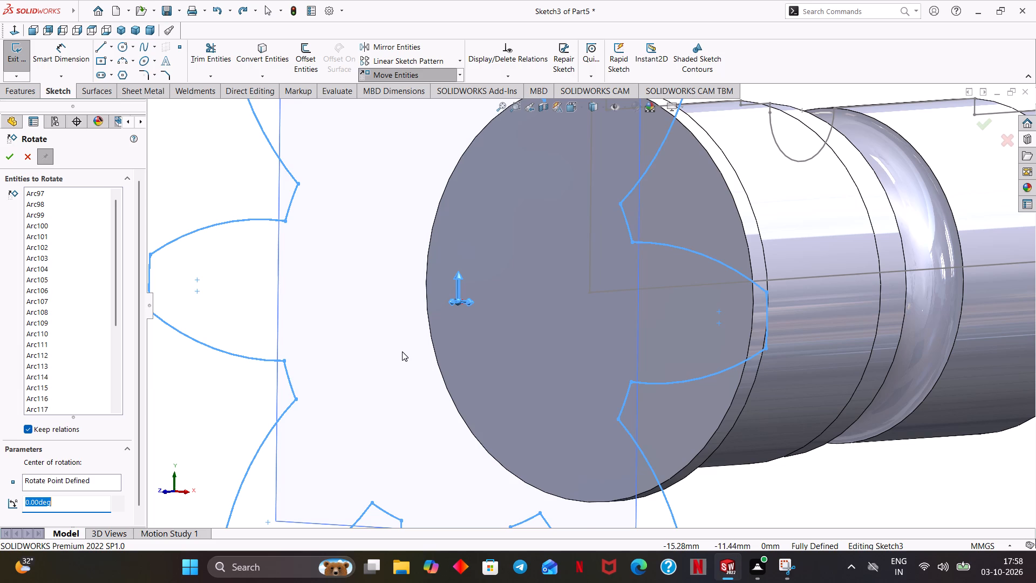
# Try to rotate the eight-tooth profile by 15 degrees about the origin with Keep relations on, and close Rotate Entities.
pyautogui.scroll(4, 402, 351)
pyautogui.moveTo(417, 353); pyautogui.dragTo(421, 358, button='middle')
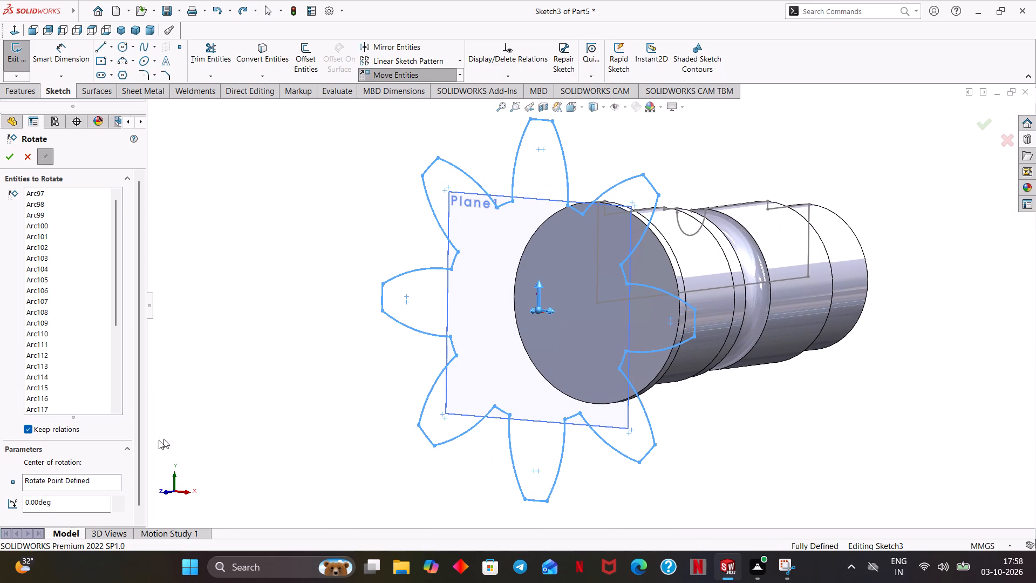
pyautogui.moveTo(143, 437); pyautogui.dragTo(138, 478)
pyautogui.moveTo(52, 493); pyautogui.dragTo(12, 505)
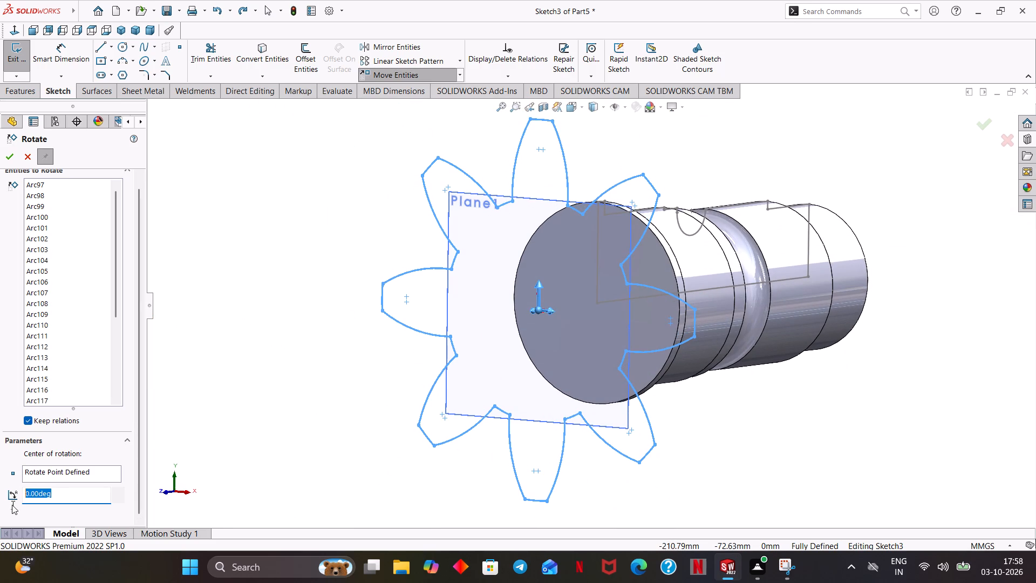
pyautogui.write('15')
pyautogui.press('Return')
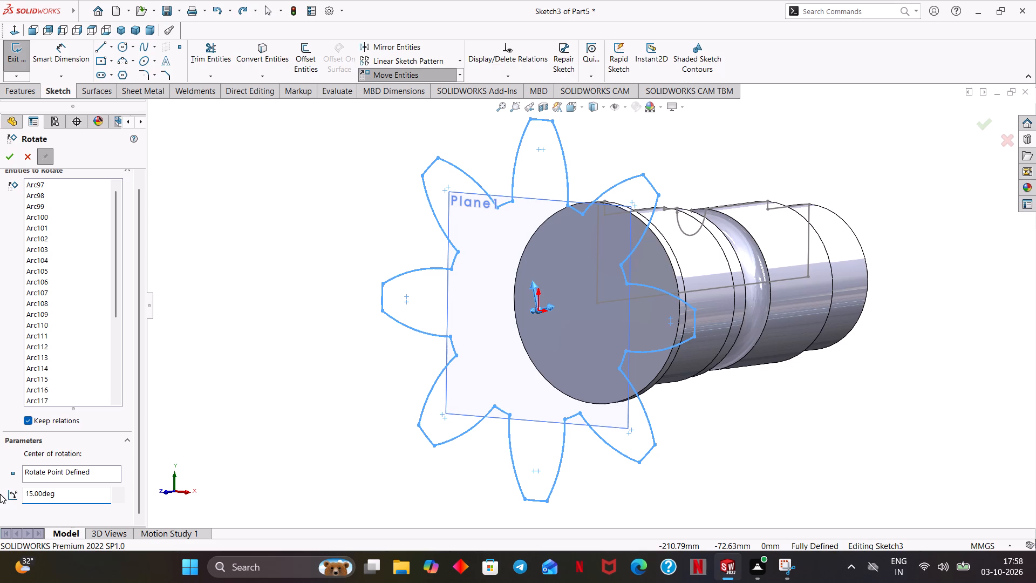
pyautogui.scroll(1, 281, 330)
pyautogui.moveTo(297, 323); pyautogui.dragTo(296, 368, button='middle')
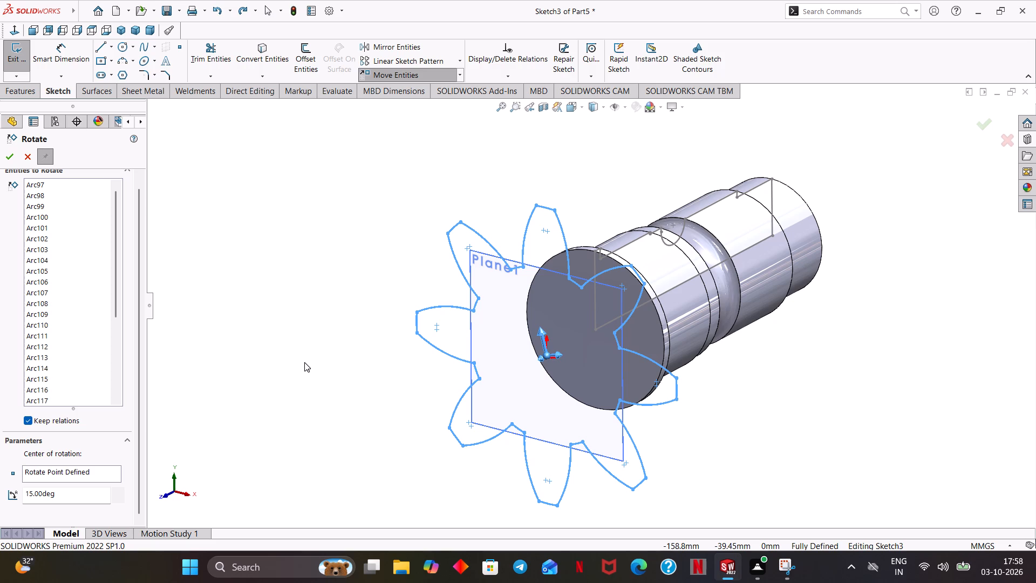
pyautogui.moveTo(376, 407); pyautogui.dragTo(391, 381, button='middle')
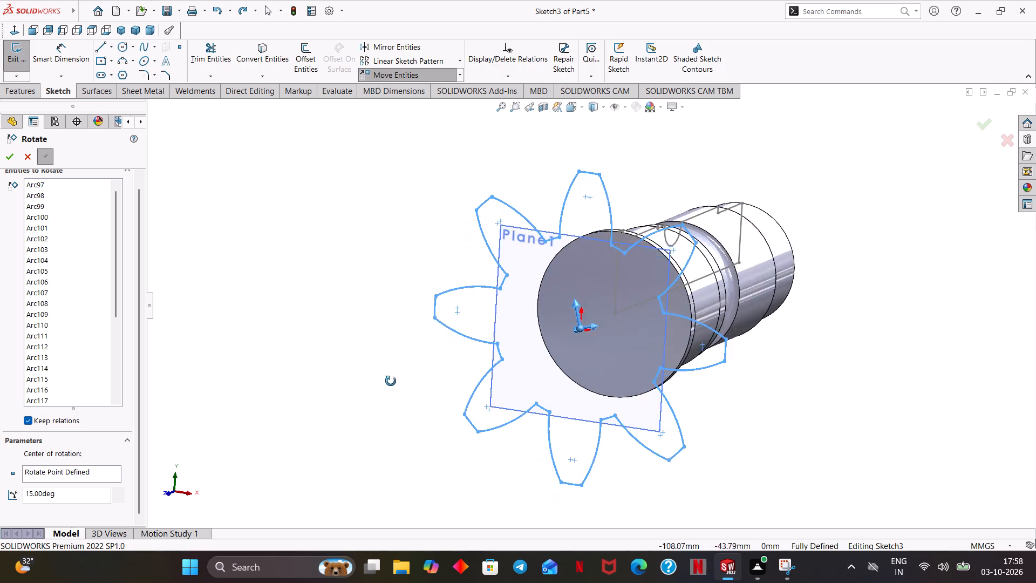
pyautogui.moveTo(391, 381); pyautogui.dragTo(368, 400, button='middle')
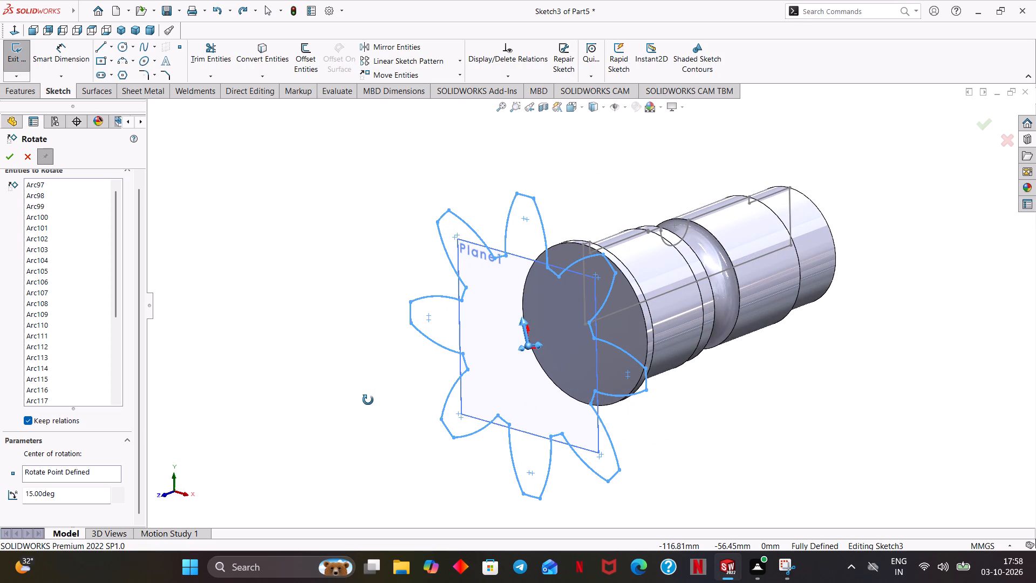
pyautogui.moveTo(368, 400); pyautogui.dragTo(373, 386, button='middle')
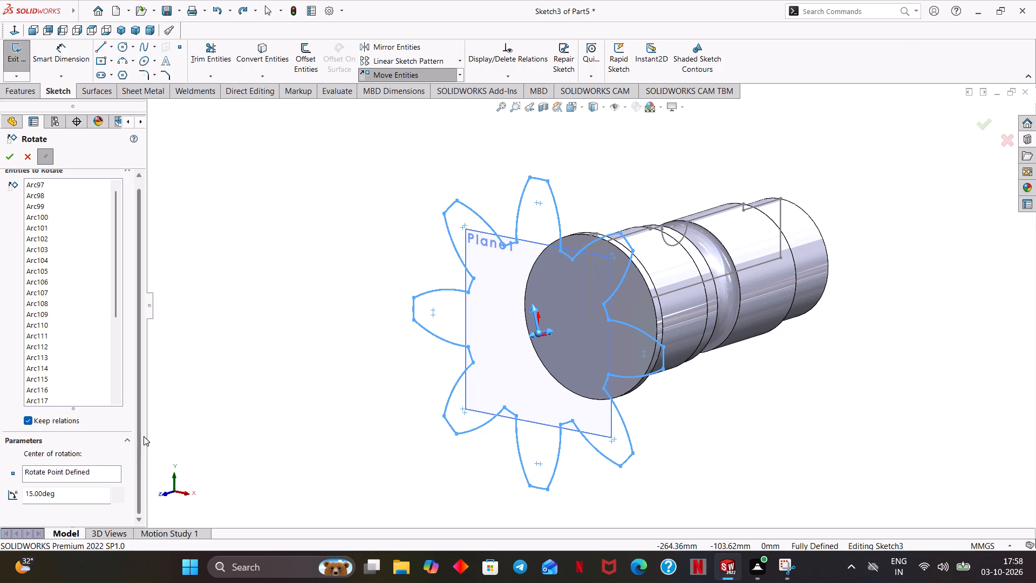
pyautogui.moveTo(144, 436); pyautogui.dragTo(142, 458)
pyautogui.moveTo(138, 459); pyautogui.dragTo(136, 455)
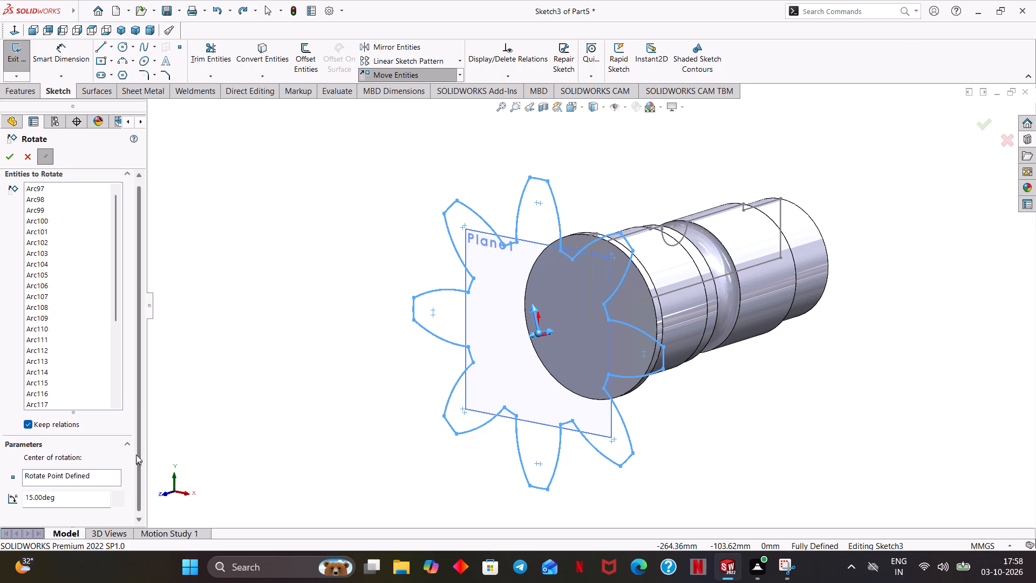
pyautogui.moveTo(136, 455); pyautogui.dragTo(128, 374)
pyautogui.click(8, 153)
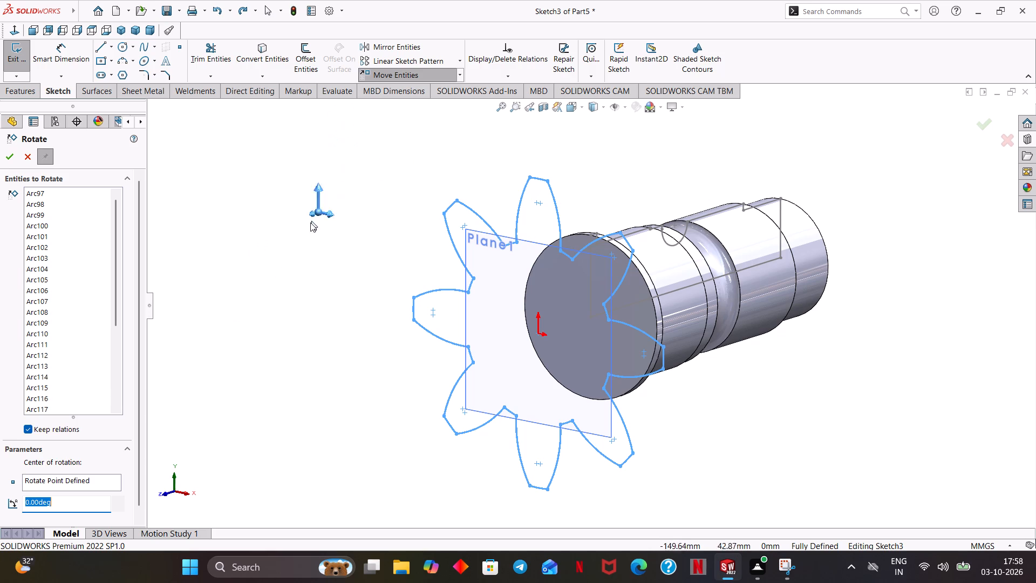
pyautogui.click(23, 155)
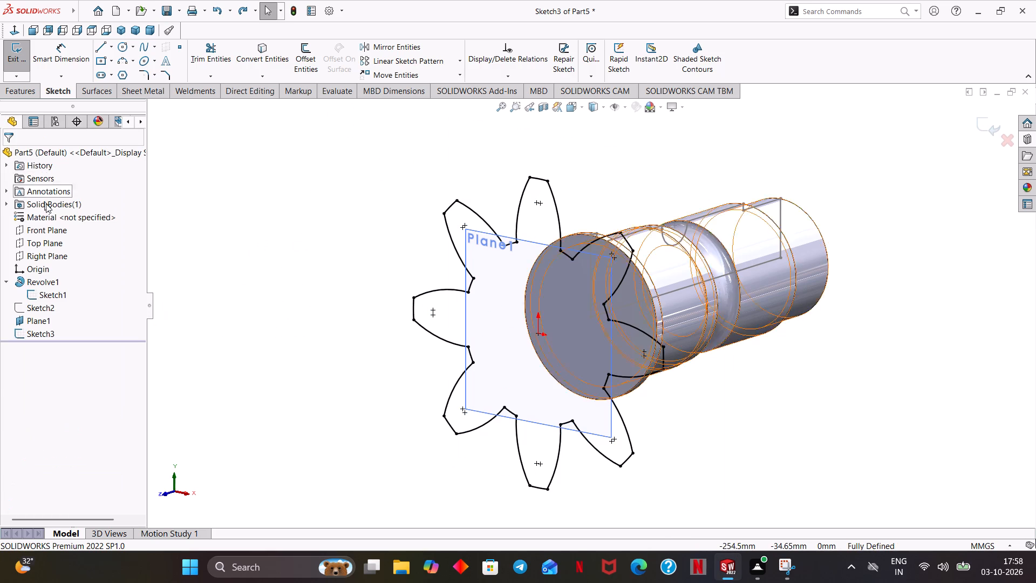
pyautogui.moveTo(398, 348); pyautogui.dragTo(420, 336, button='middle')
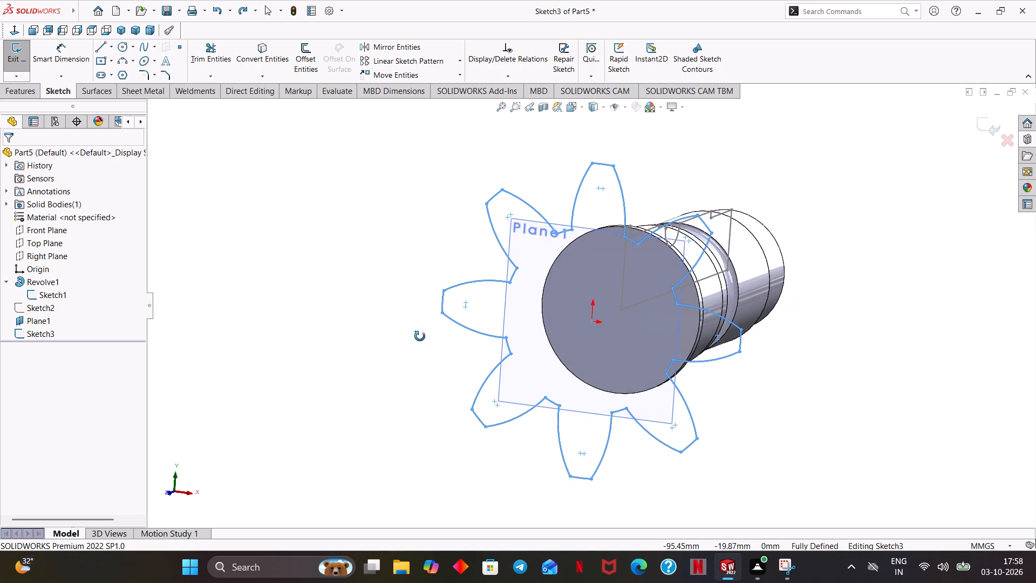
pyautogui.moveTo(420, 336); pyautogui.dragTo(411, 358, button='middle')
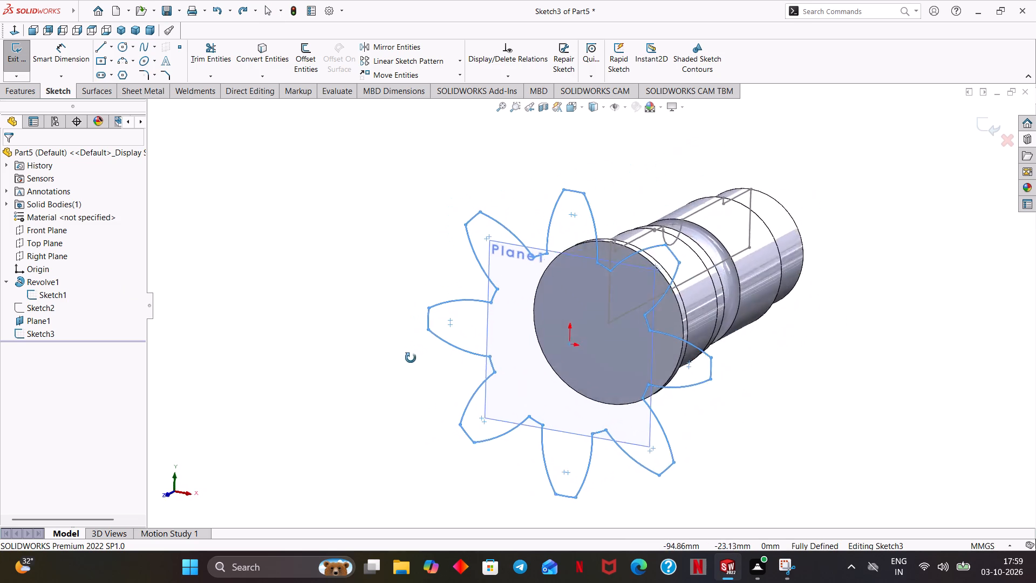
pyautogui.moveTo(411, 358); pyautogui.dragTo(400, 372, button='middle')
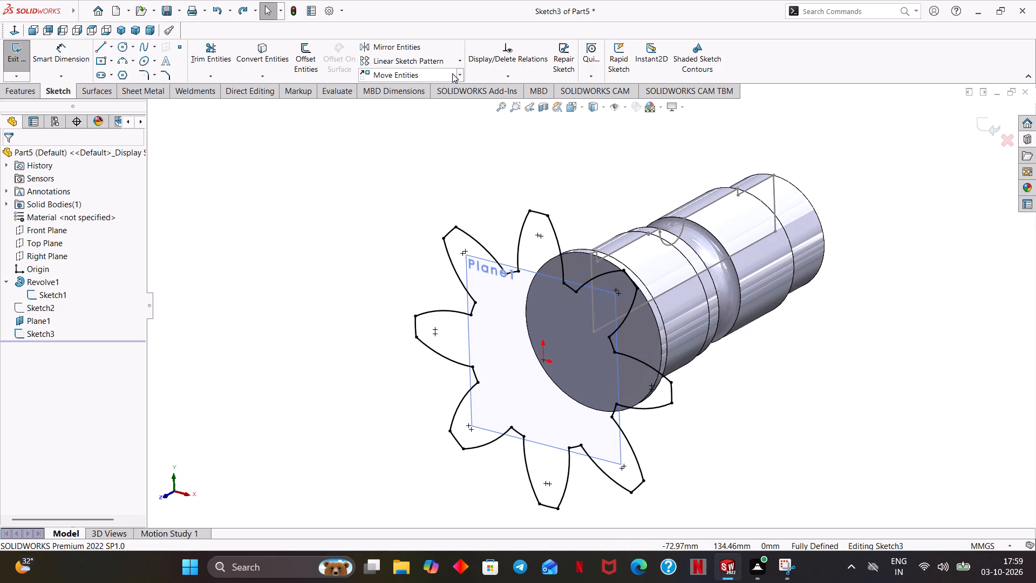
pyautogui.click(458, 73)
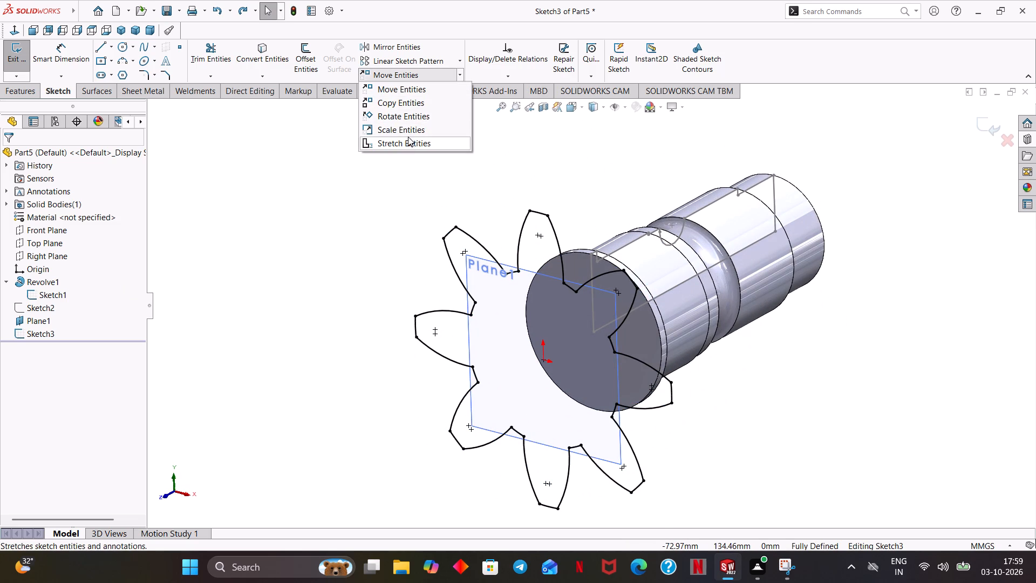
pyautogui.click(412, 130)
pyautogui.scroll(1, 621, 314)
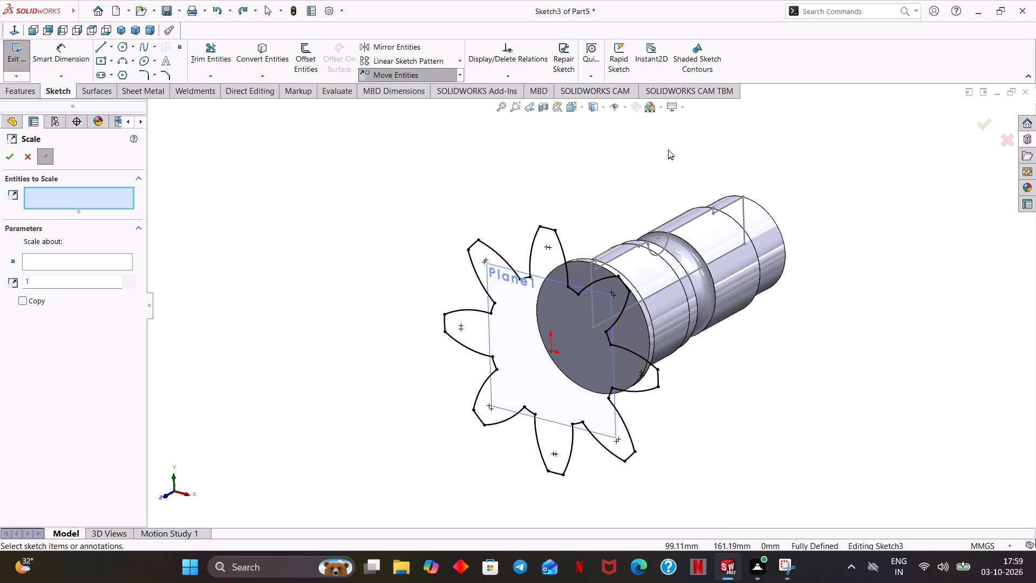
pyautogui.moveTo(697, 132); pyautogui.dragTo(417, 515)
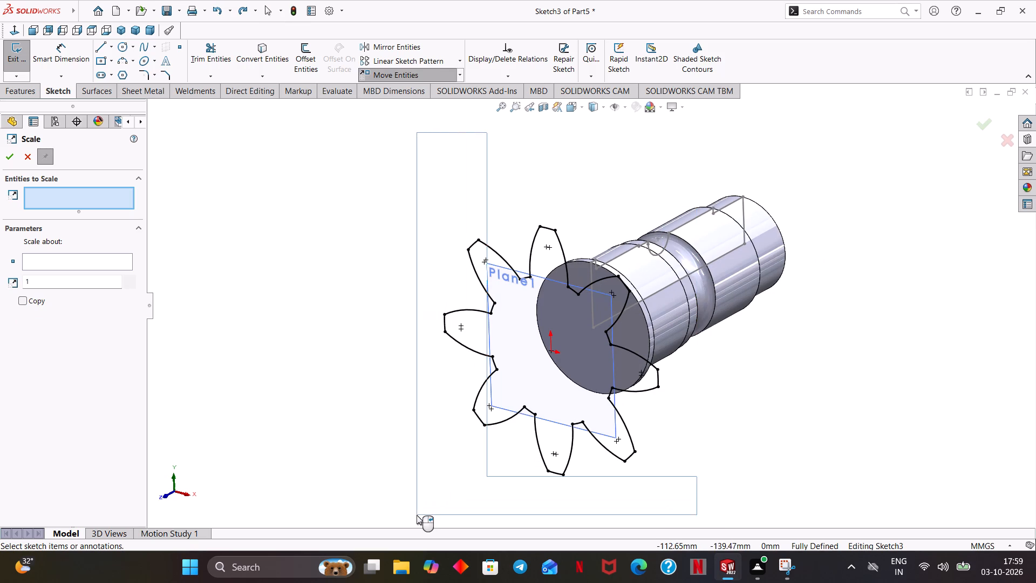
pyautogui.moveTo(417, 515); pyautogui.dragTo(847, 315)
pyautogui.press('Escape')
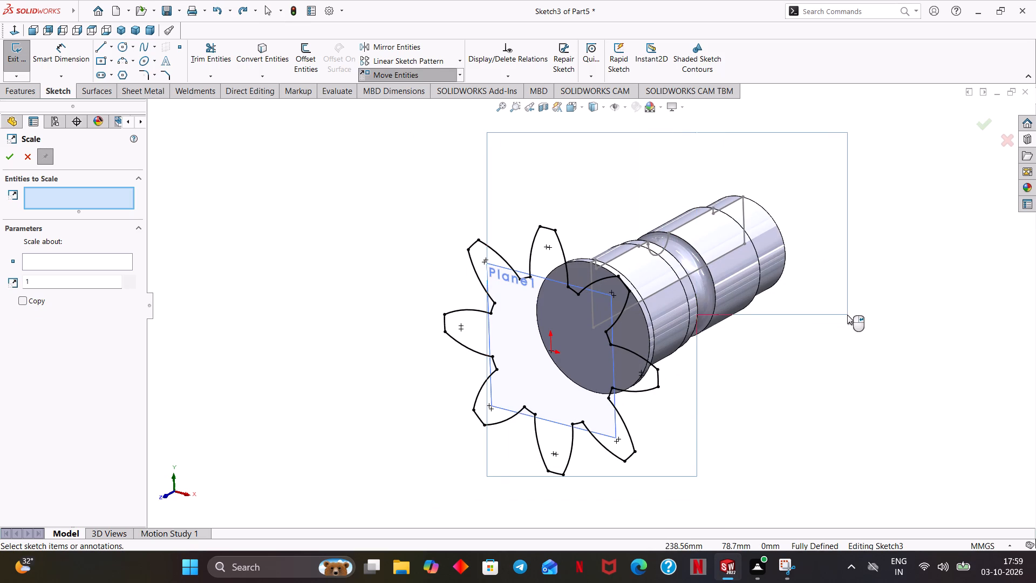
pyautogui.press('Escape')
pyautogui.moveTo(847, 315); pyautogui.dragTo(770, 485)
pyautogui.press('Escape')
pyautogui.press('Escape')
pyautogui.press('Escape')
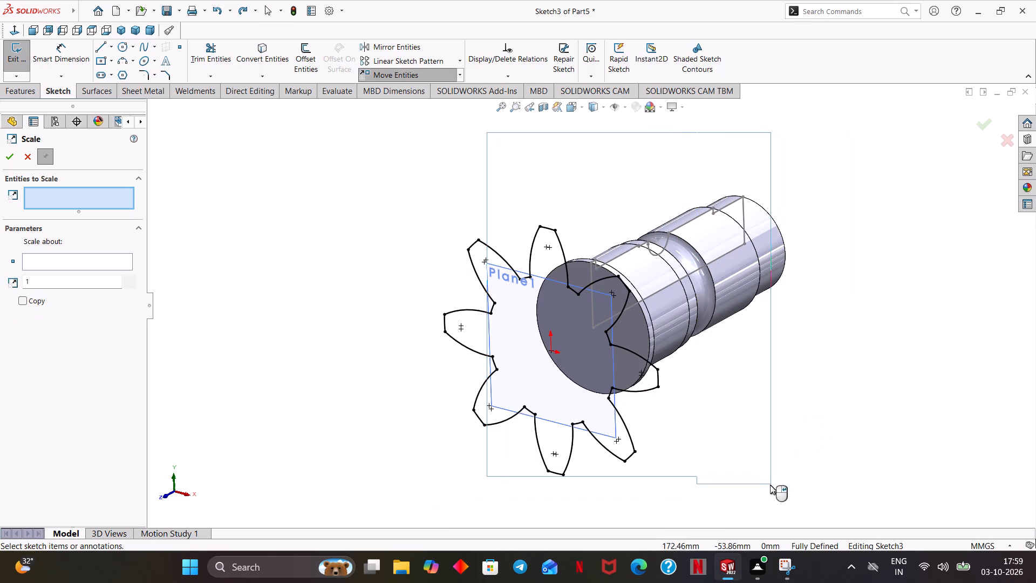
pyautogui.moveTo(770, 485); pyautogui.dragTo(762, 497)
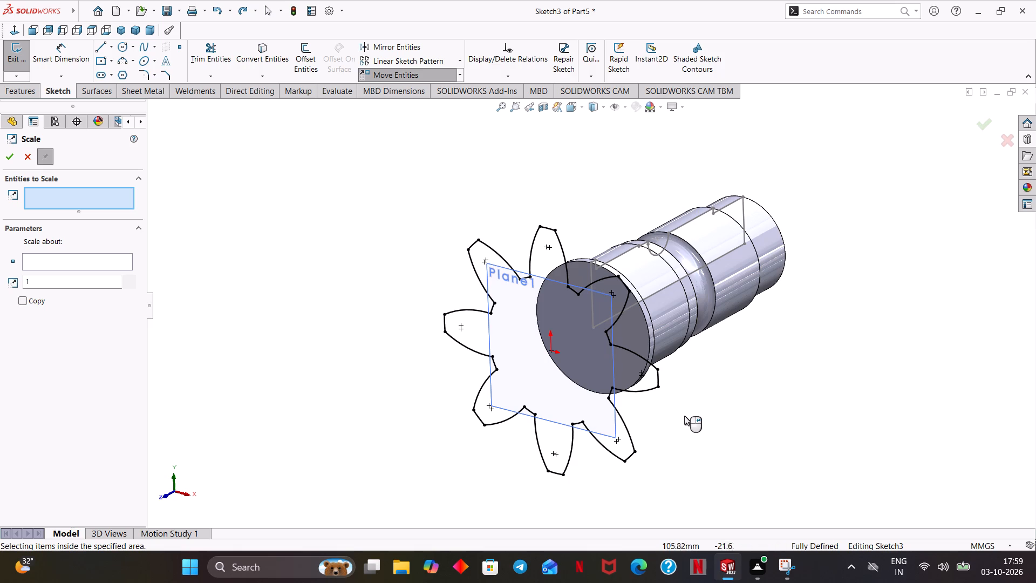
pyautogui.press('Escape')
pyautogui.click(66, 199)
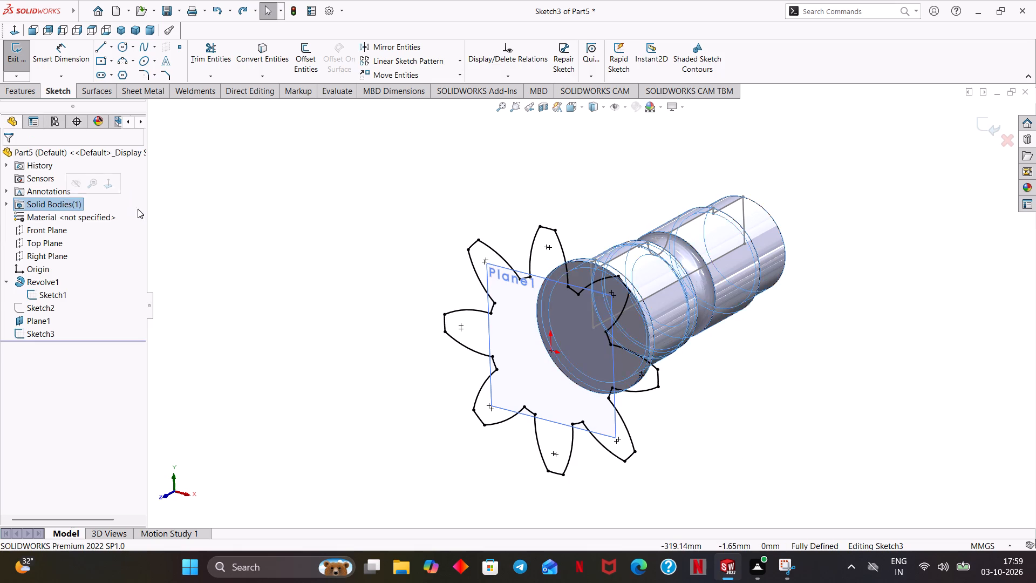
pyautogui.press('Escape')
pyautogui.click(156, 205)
# Scale the complete eight-tooth profile on the offset plane about the origin by a factor of 0.75, without keeping a copy.
pyautogui.click(464, 78)
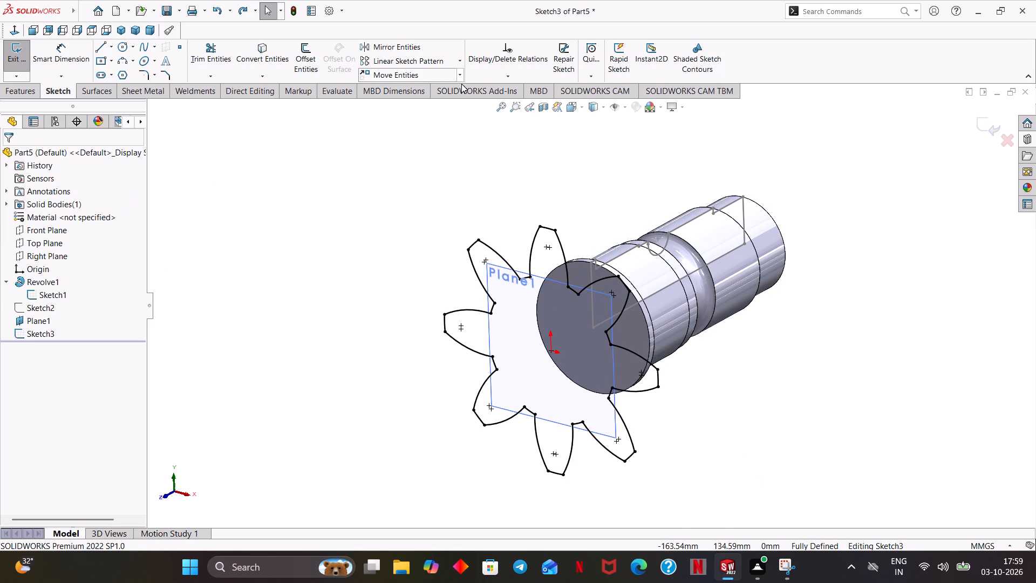
pyautogui.click(461, 75)
pyautogui.click(421, 131)
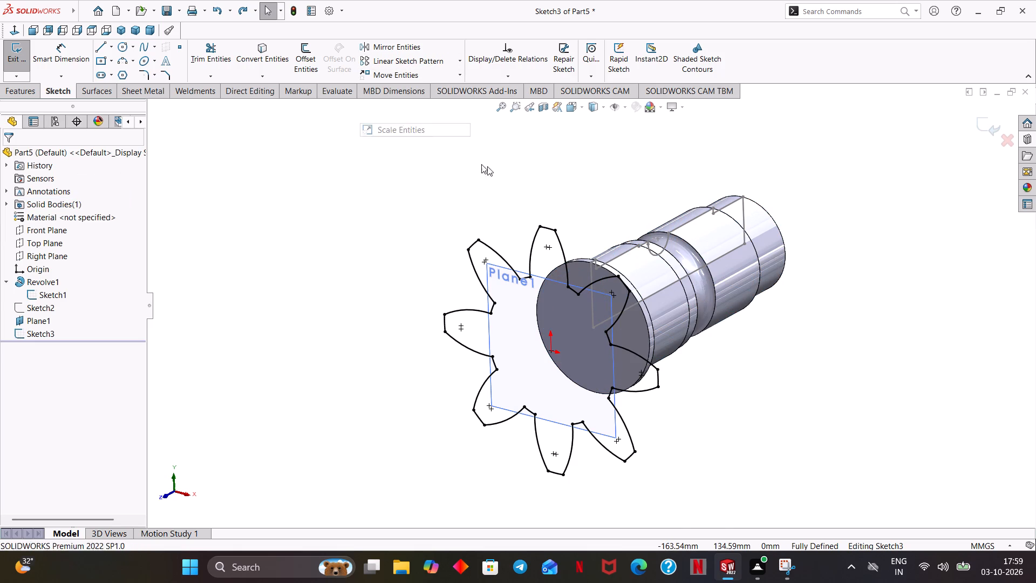
pyautogui.moveTo(783, 119); pyautogui.dragTo(381, 544)
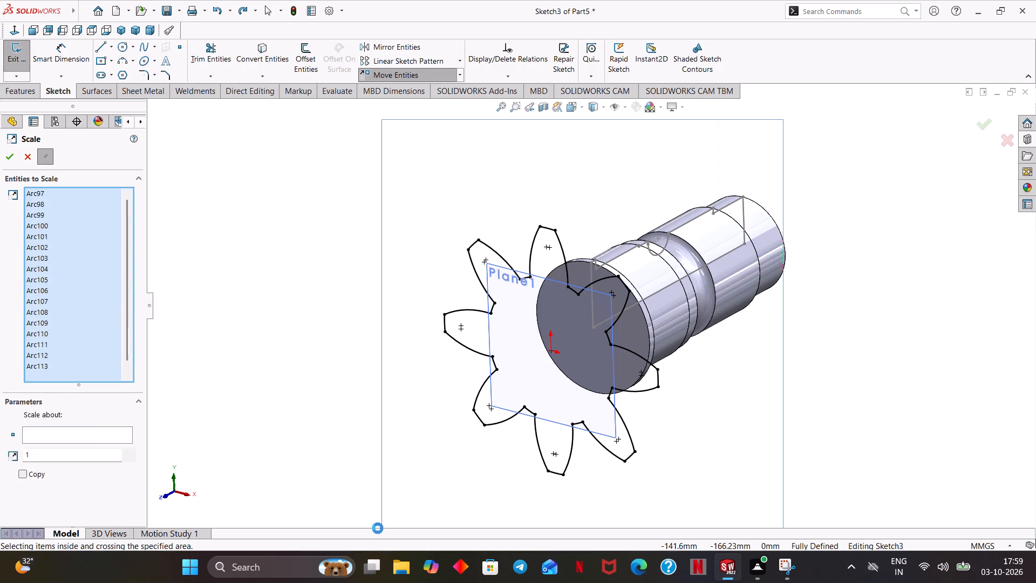
pyautogui.scroll(1, 418, 425)
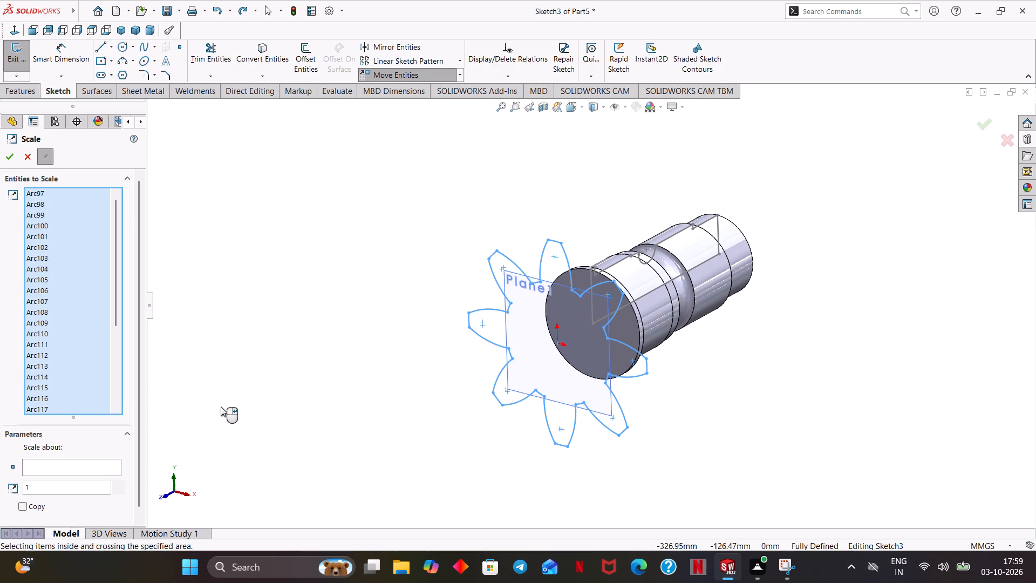
pyautogui.click(56, 472)
pyautogui.click(92, 465)
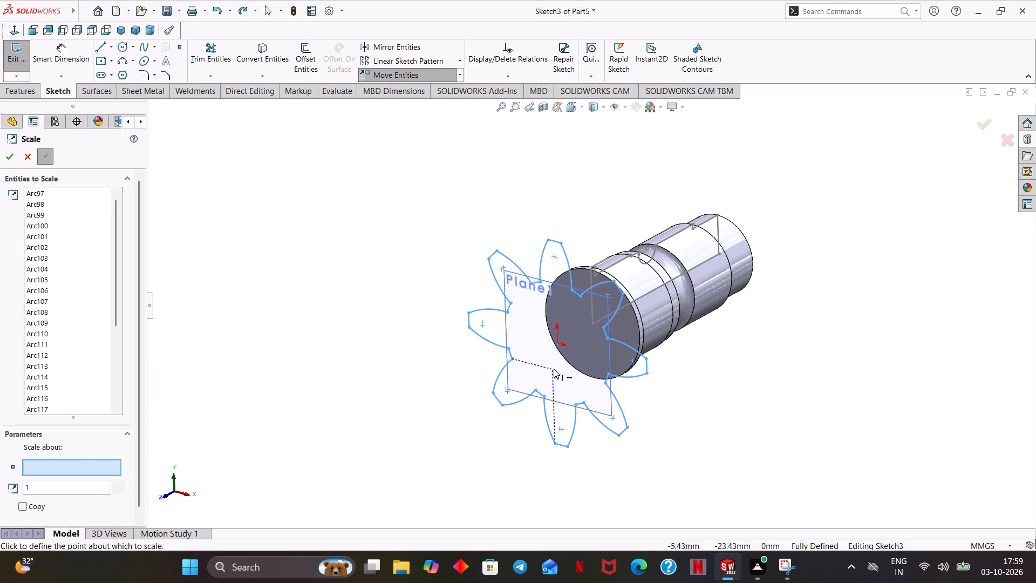
pyautogui.click(555, 340)
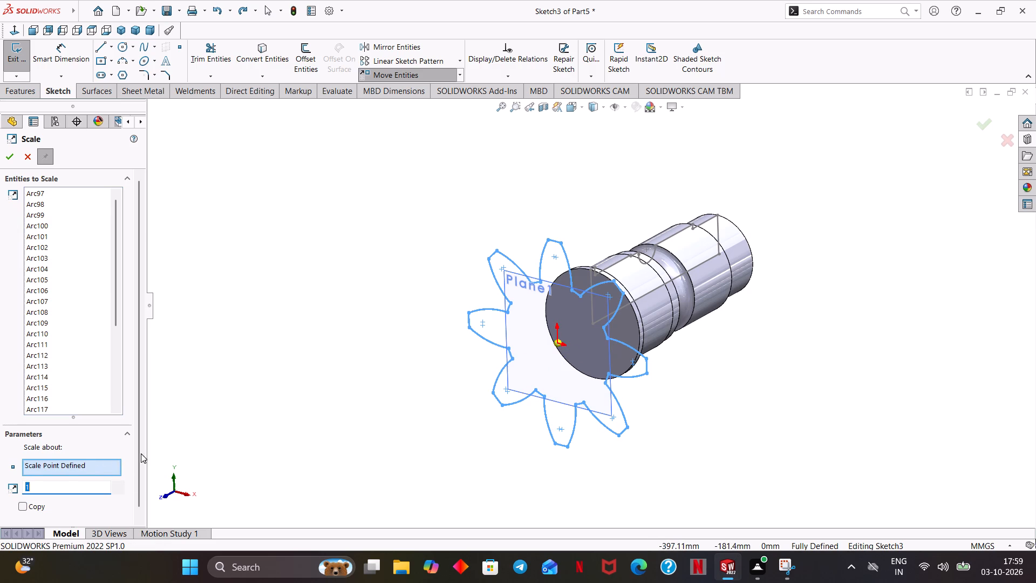
pyautogui.write('0.75')
pyautogui.press('Return')
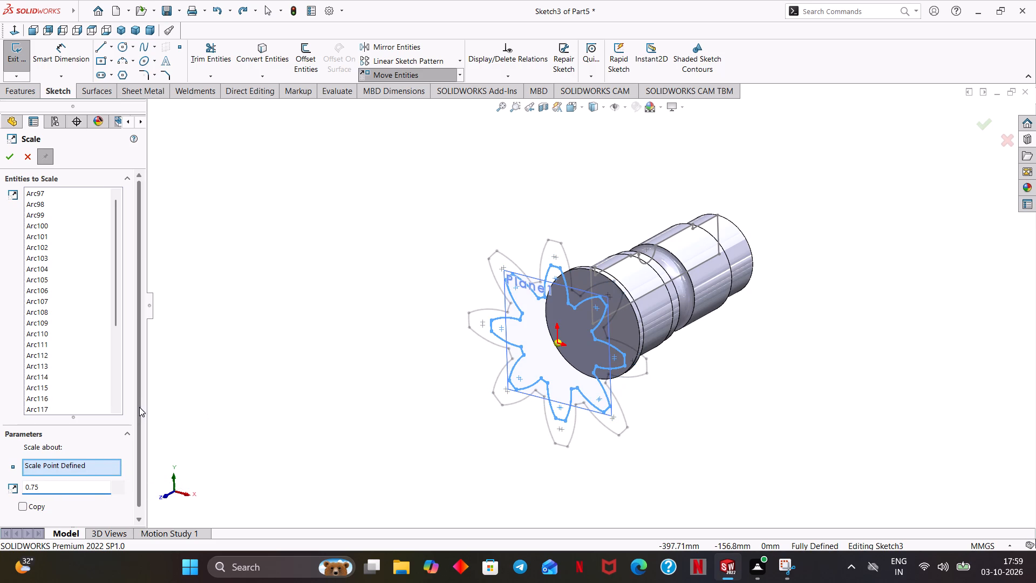
pyautogui.moveTo(139, 405); pyautogui.dragTo(143, 438)
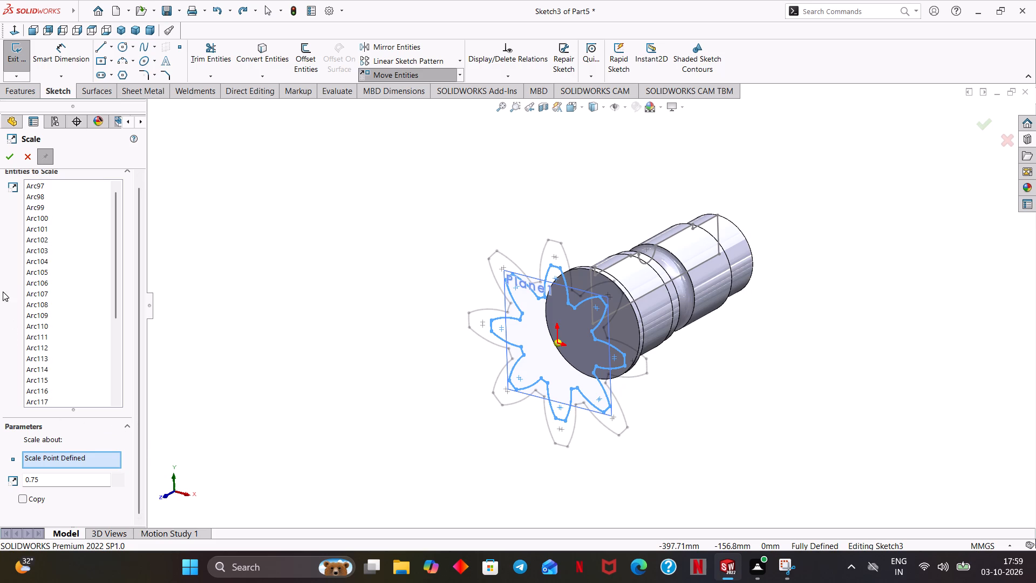
pyautogui.click(10, 155)
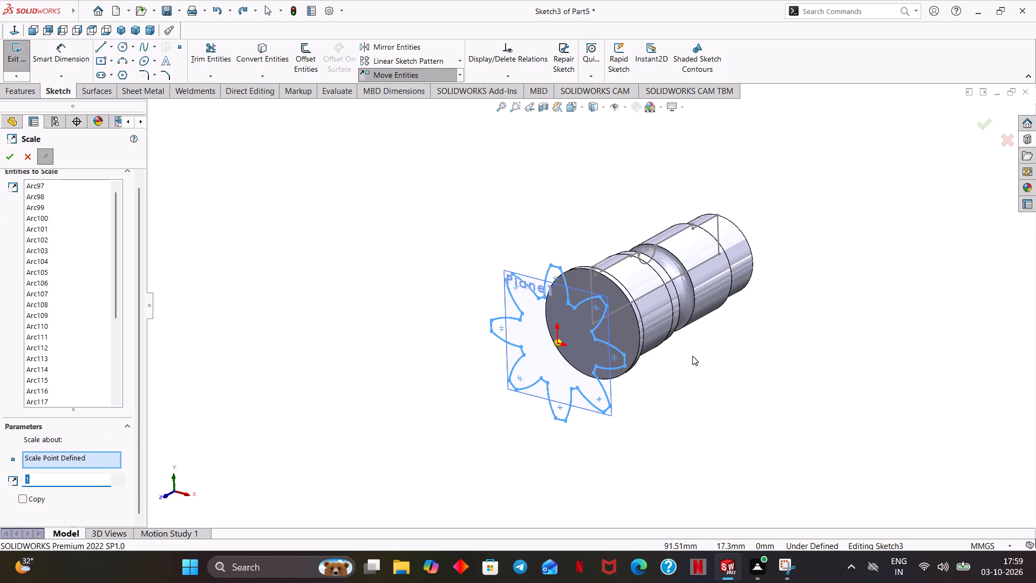
pyautogui.click(710, 369)
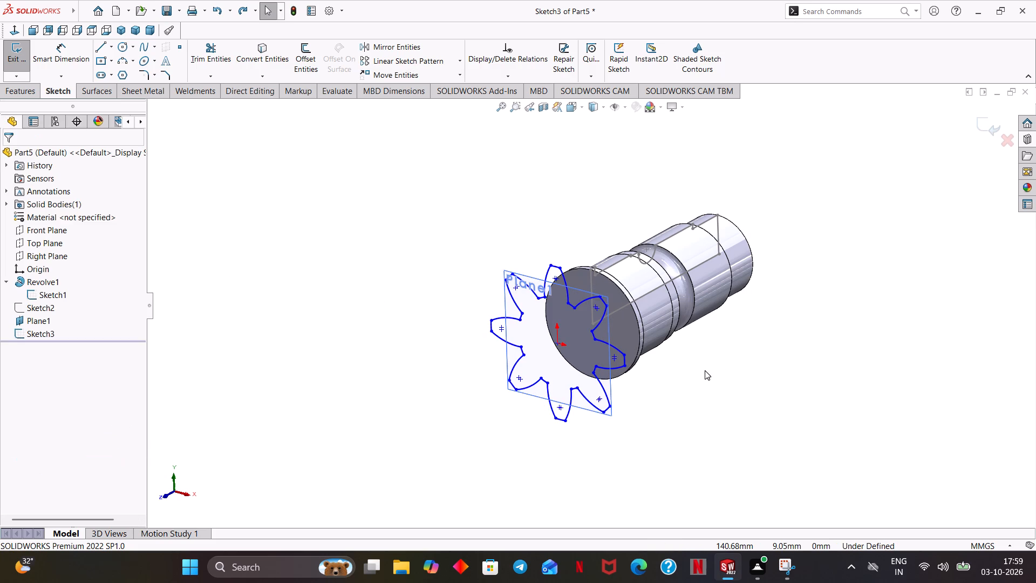
pyautogui.moveTo(705, 370); pyautogui.dragTo(730, 323, button='middle')
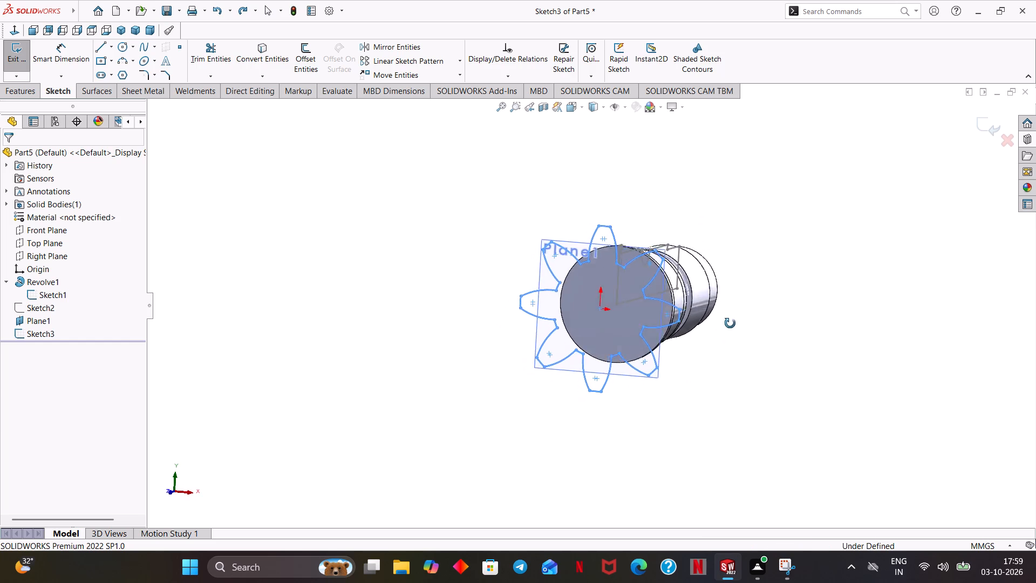
# Show the original full-size eight-tooth profile, Sketch2, alongside the scaled profile being edited.
pyautogui.moveTo(730, 323); pyautogui.dragTo(737, 314, button='middle')
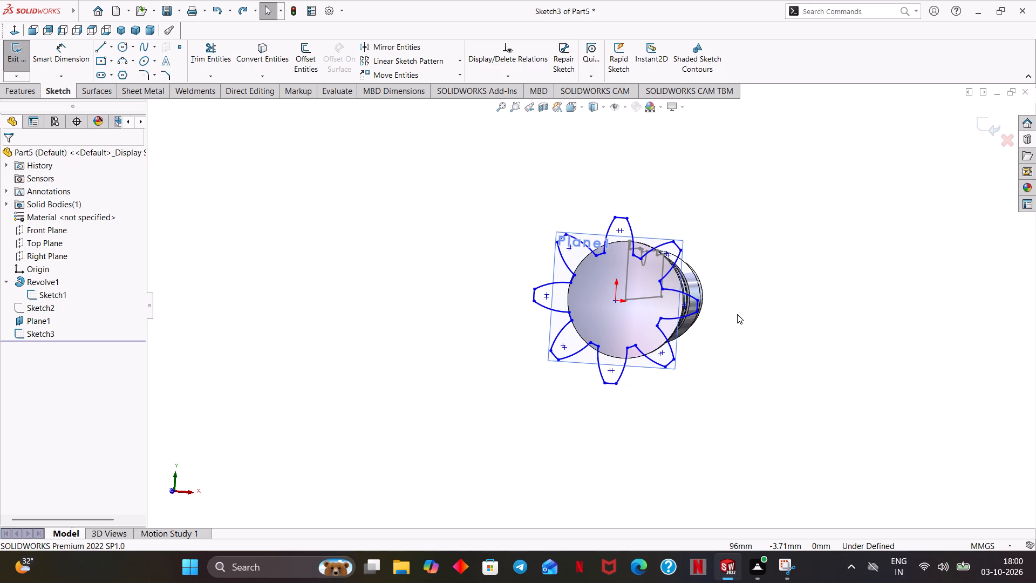
pyautogui.moveTo(760, 300); pyautogui.dragTo(728, 346, button='middle')
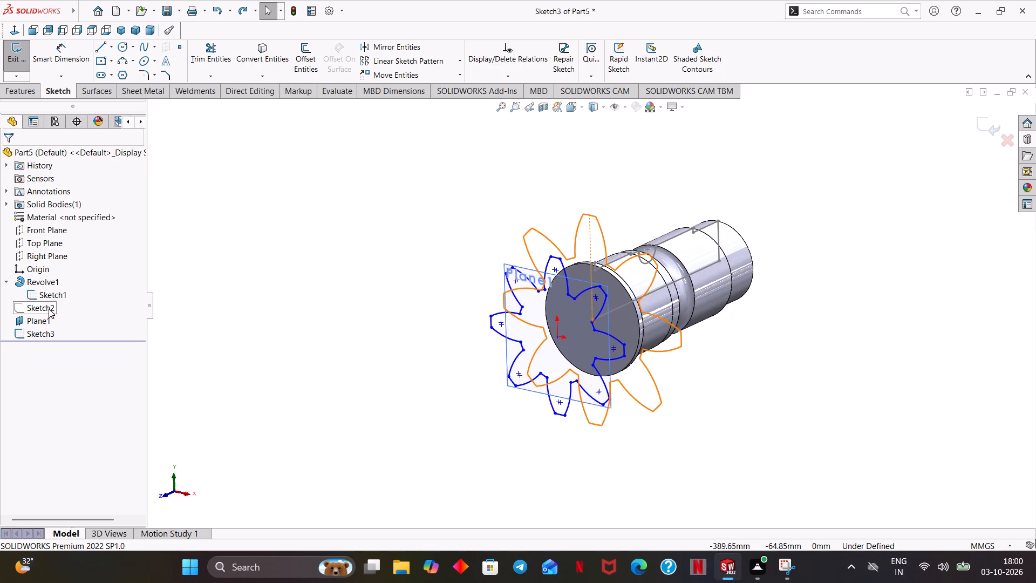
pyautogui.click(38, 304)
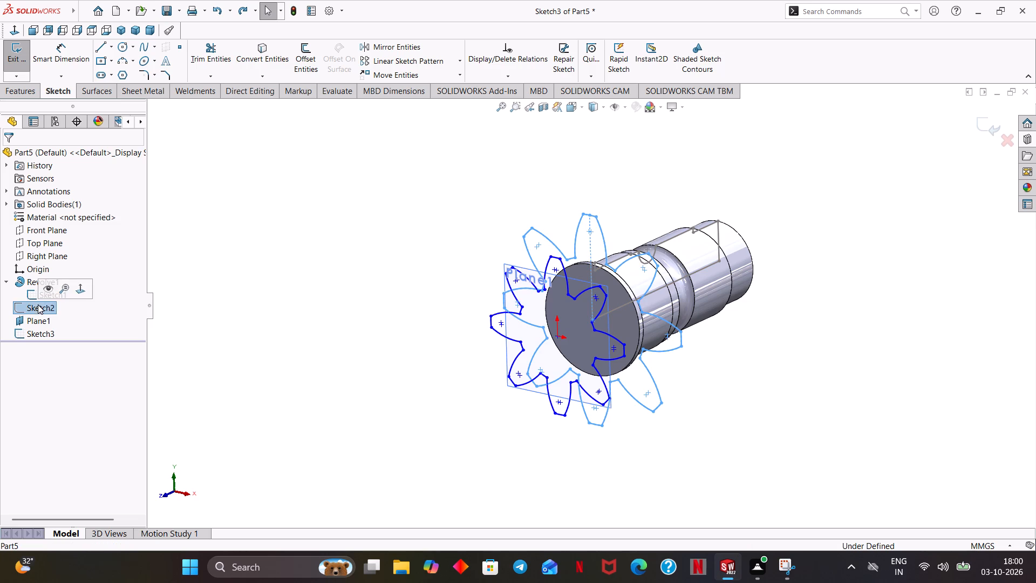
pyautogui.click(45, 290)
pyautogui.click(381, 326)
# Examine how the scaled profile on the offset plane lines up with the original profile on the shaft's end face from several angles.
pyautogui.moveTo(389, 323); pyautogui.dragTo(414, 309, button='middle')
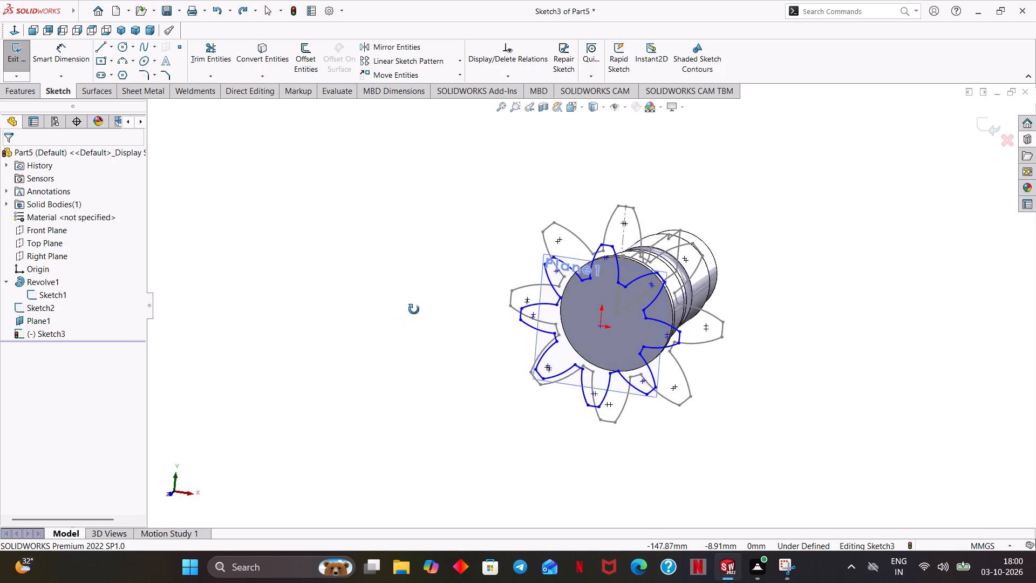
pyautogui.moveTo(414, 309); pyautogui.dragTo(426, 260, button='middle')
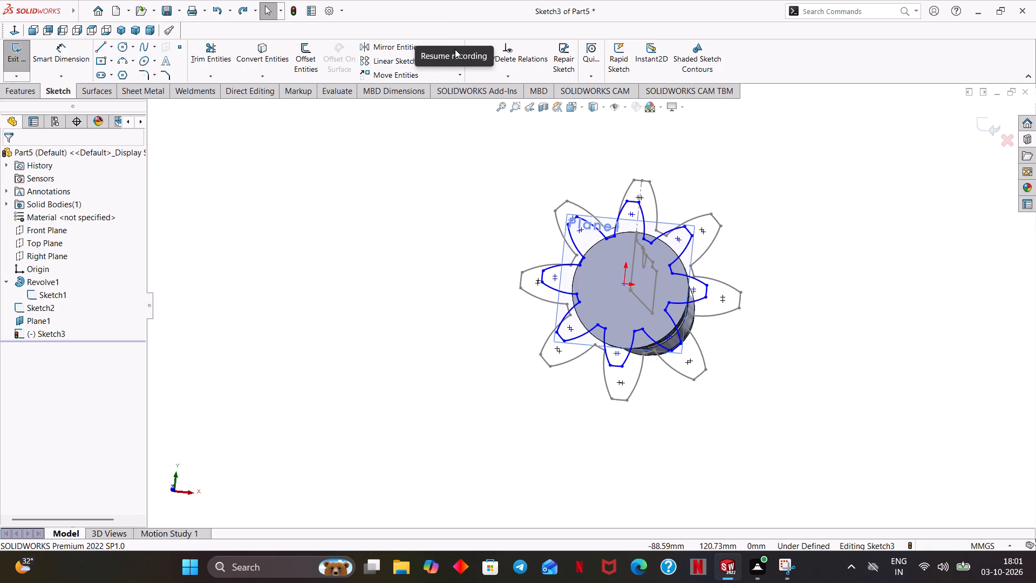
pyautogui.moveTo(778, 207); pyautogui.dragTo(744, 267, button='middle')
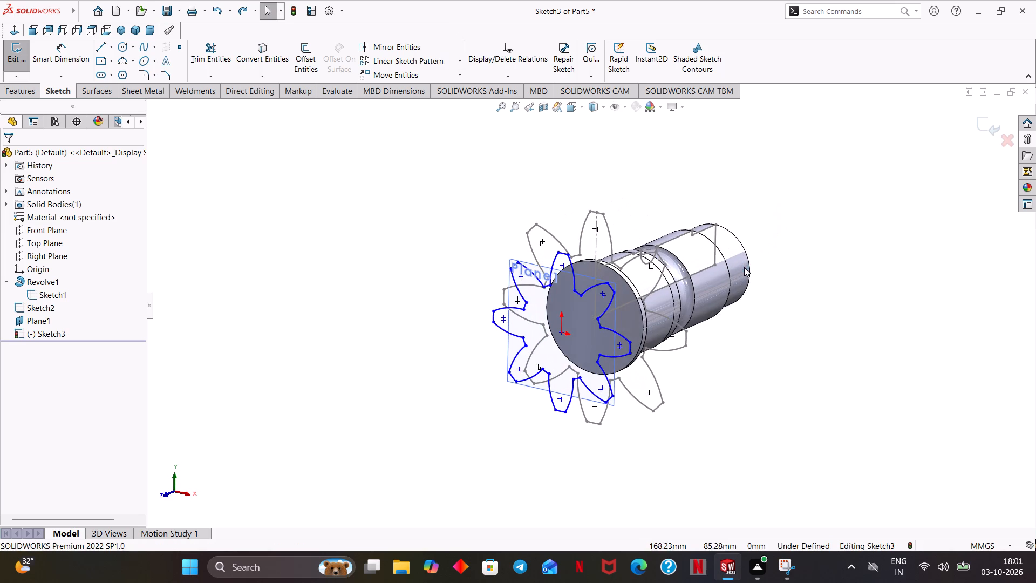
pyautogui.scroll(-1, 744, 318)
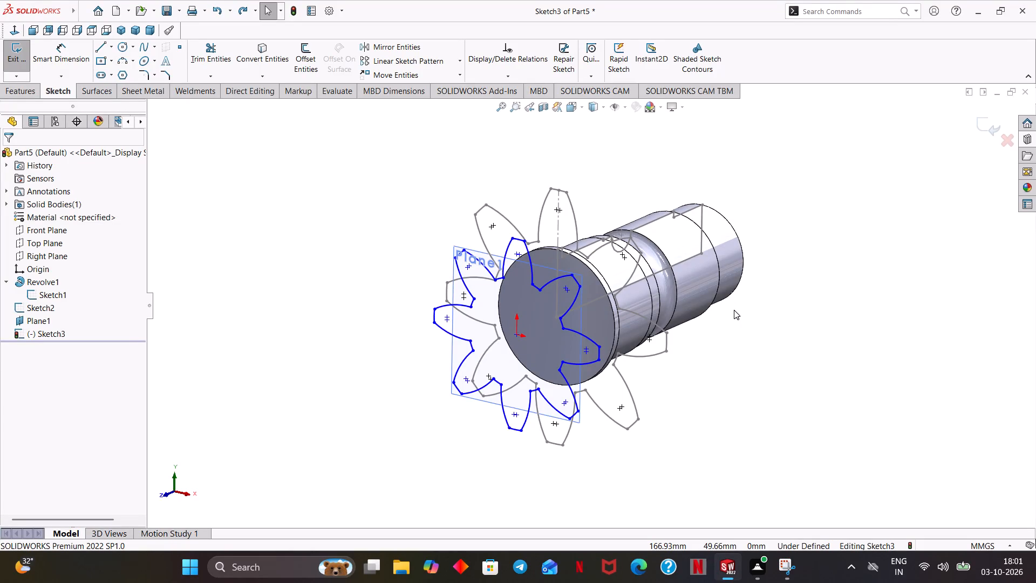
pyautogui.moveTo(740, 358); pyautogui.dragTo(778, 293, button='middle')
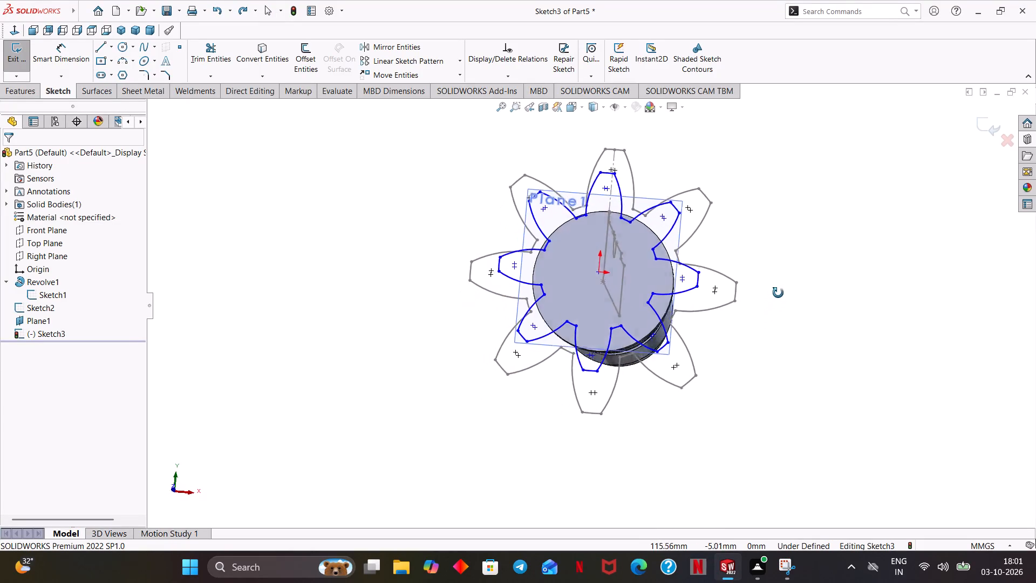
pyautogui.moveTo(778, 293); pyautogui.dragTo(777, 308, button='middle')
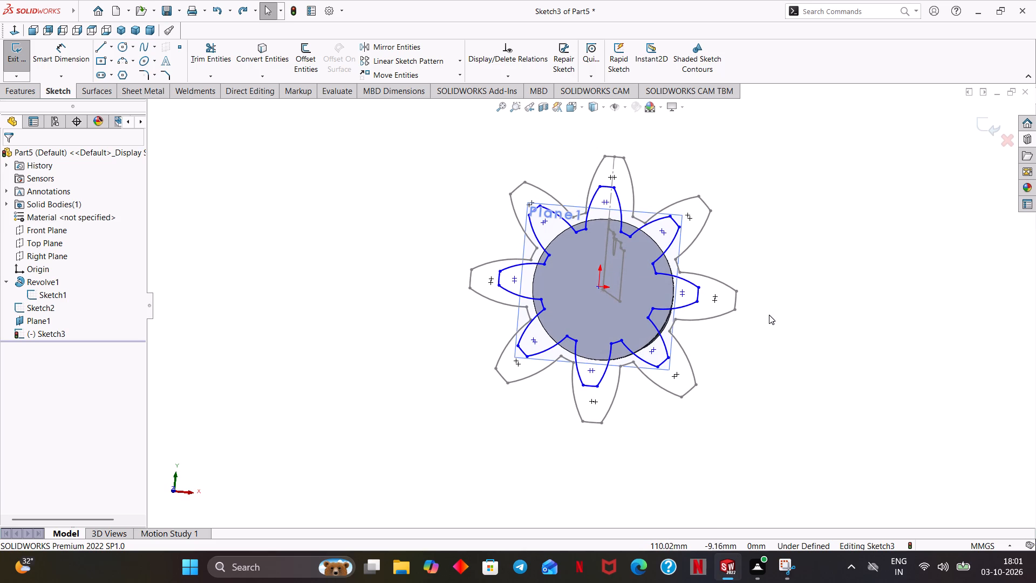
pyautogui.moveTo(787, 326); pyautogui.dragTo(765, 355, button='middle')
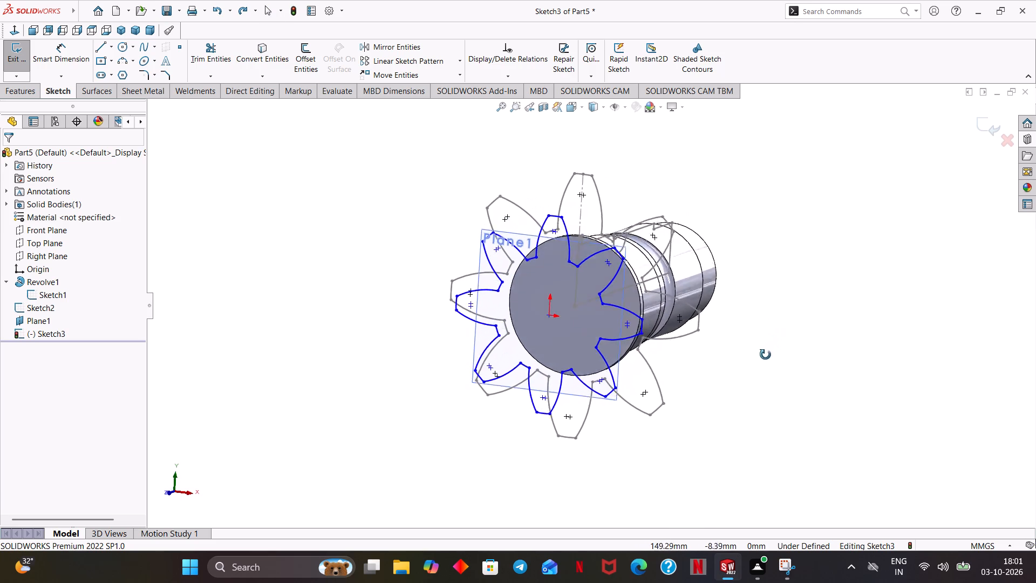
pyautogui.moveTo(765, 355); pyautogui.dragTo(761, 362, button='middle')
pyautogui.moveTo(768, 372); pyautogui.dragTo(719, 432, button='middle')
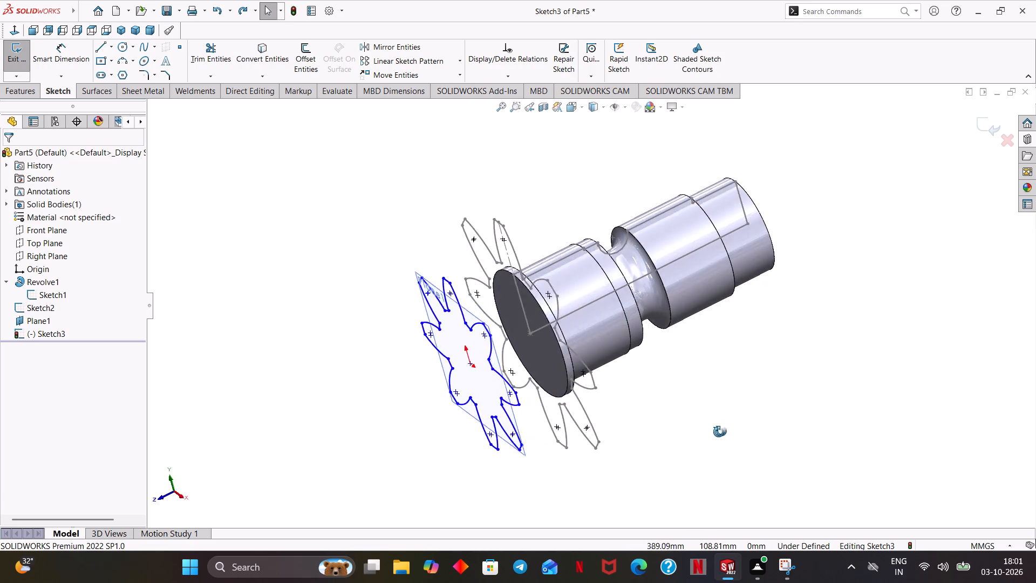
pyautogui.moveTo(719, 432); pyautogui.dragTo(620, 445, button='middle')
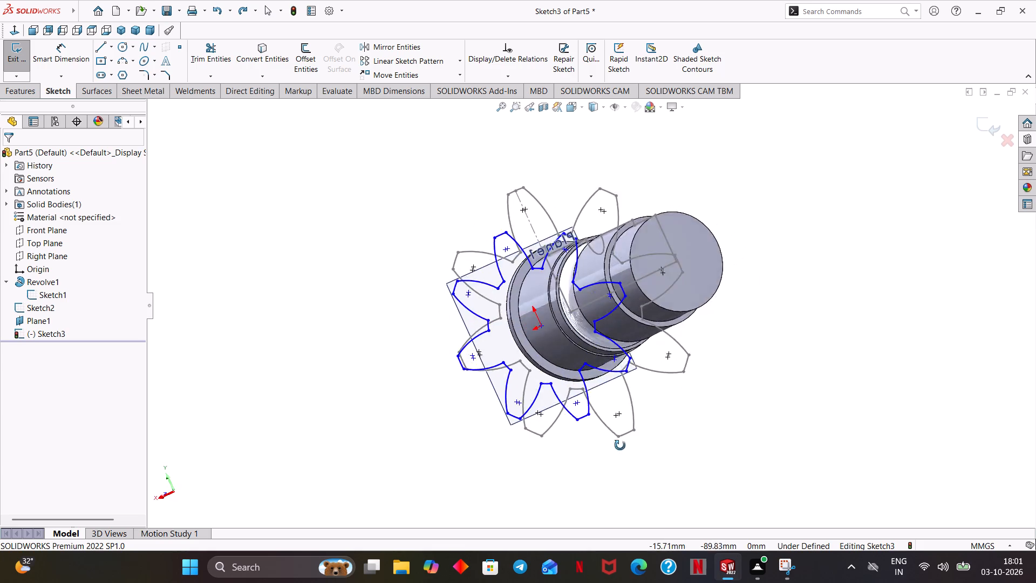
pyautogui.moveTo(620, 445); pyautogui.dragTo(599, 497, button='middle')
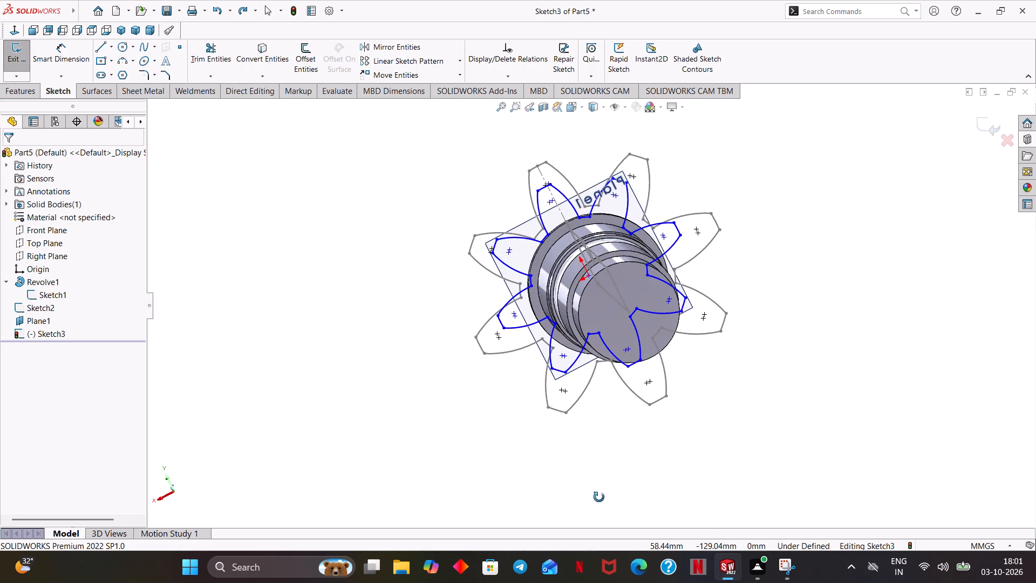
pyautogui.moveTo(599, 497); pyautogui.dragTo(784, 402, button='middle')
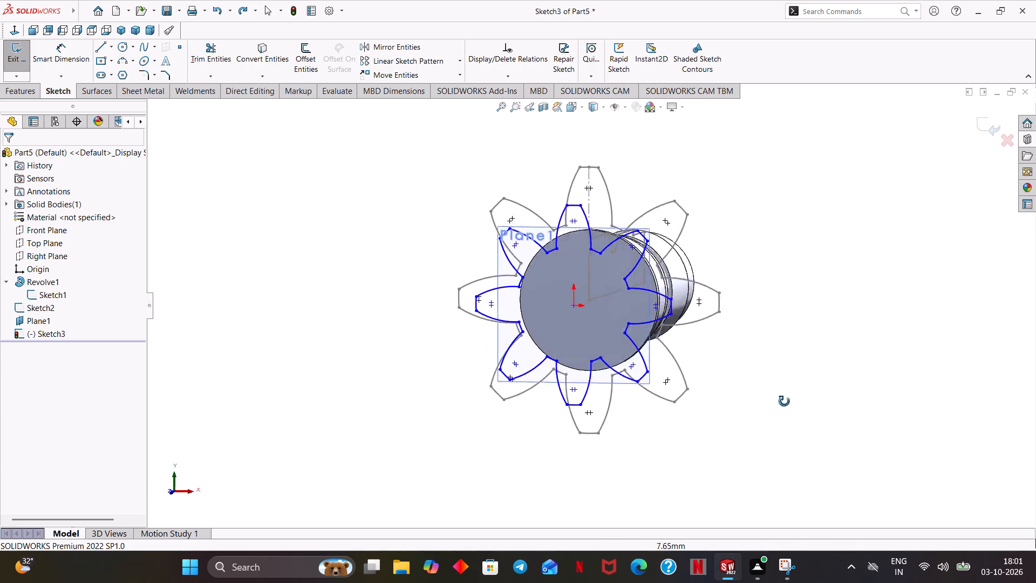
pyautogui.moveTo(784, 402); pyautogui.dragTo(765, 429, button='middle')
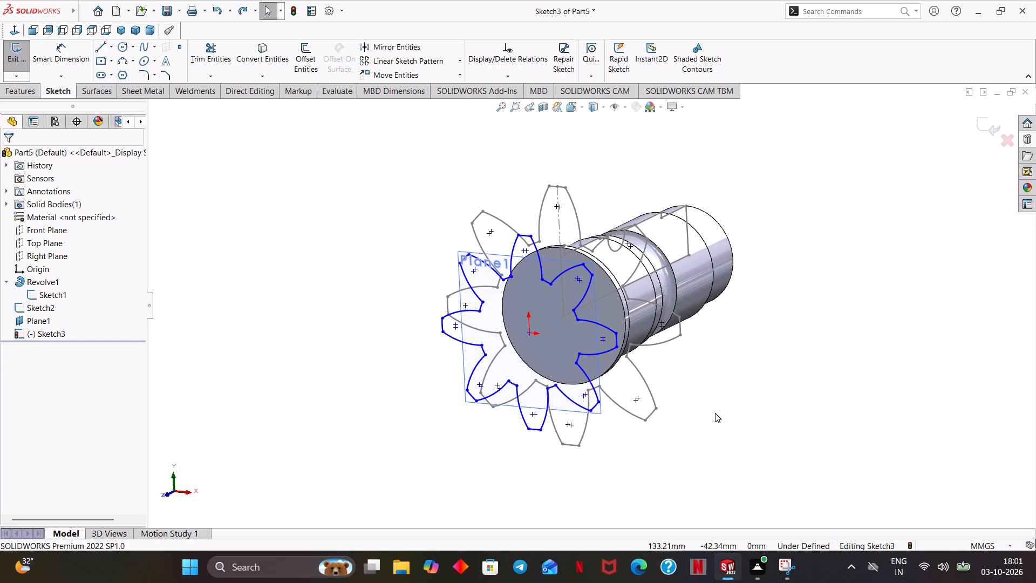
pyautogui.scroll(-1, 761, 391)
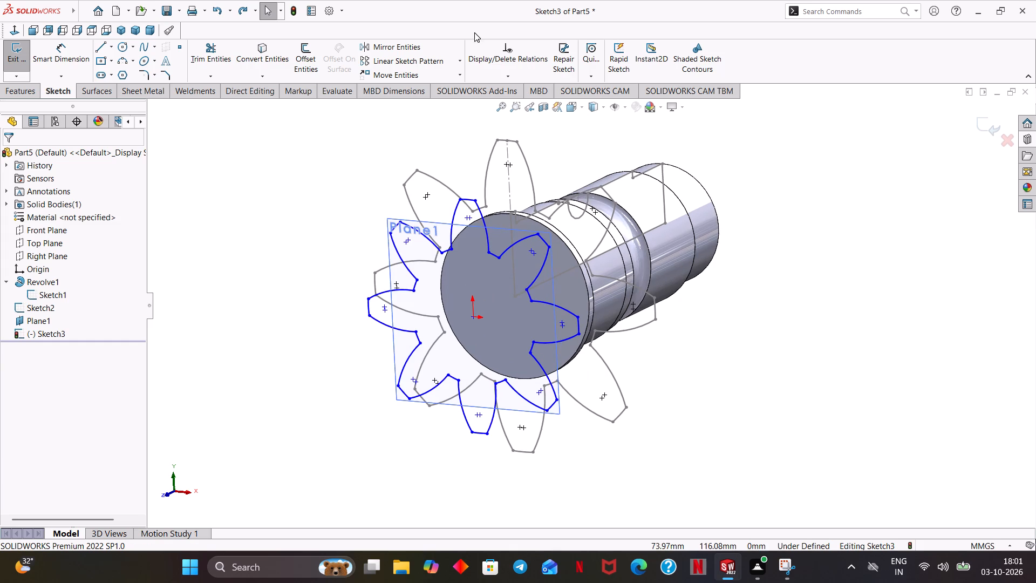
pyautogui.click(447, 22)
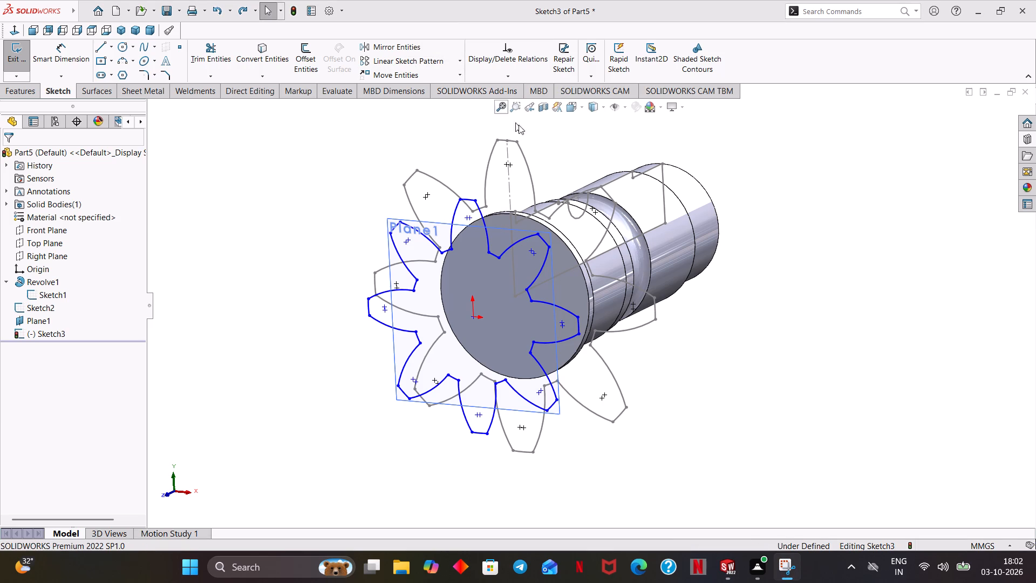
pyautogui.click(905, 187)
pyautogui.moveTo(851, 215); pyautogui.dragTo(830, 229, button='middle')
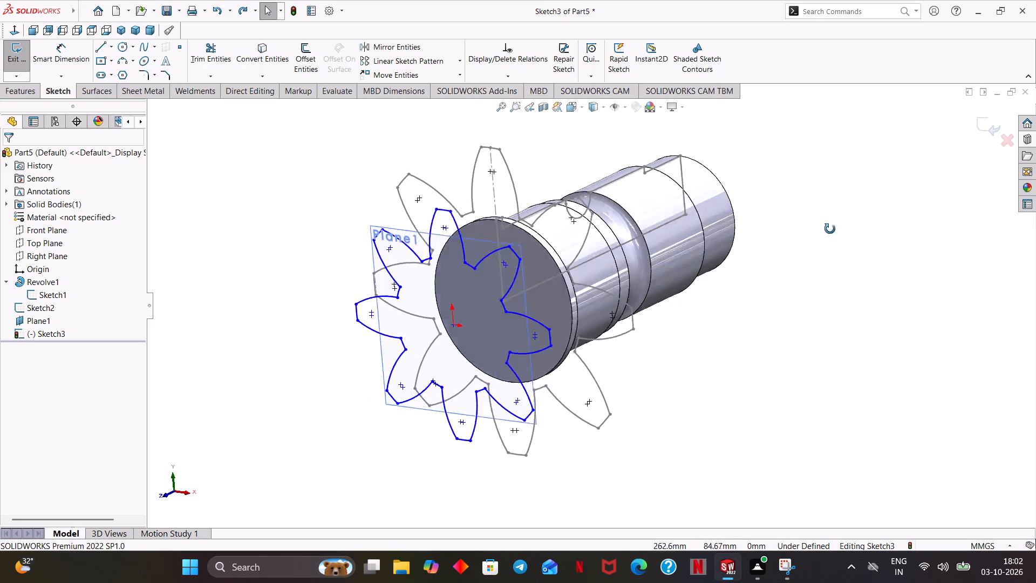
pyautogui.moveTo(830, 229); pyautogui.dragTo(815, 232, button='middle')
# Finish and exit the scaled-profile sketch on the 45 mm offset plane.
pyautogui.click(458, 268)
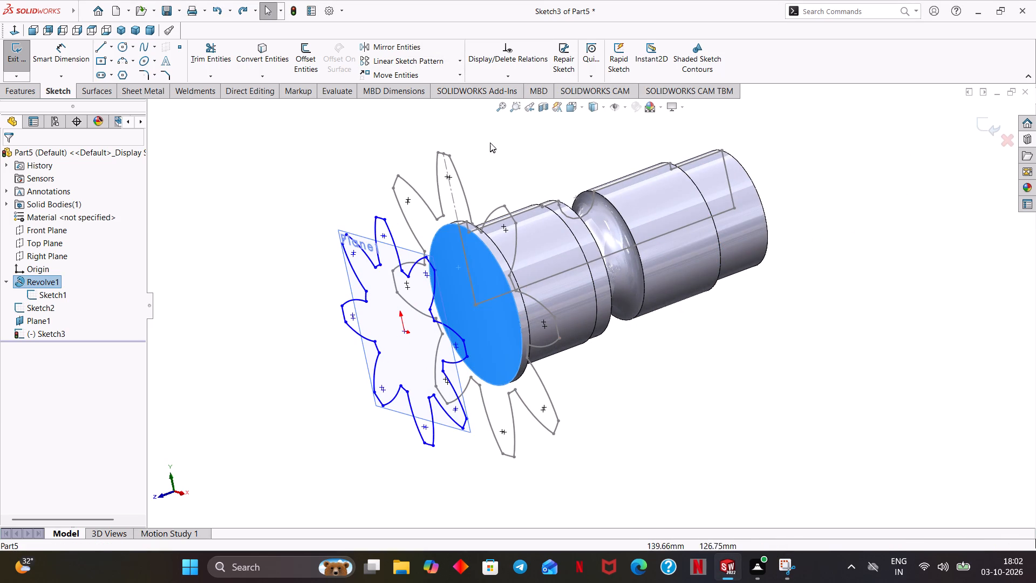
pyautogui.click(11, 93)
pyautogui.click(534, 74)
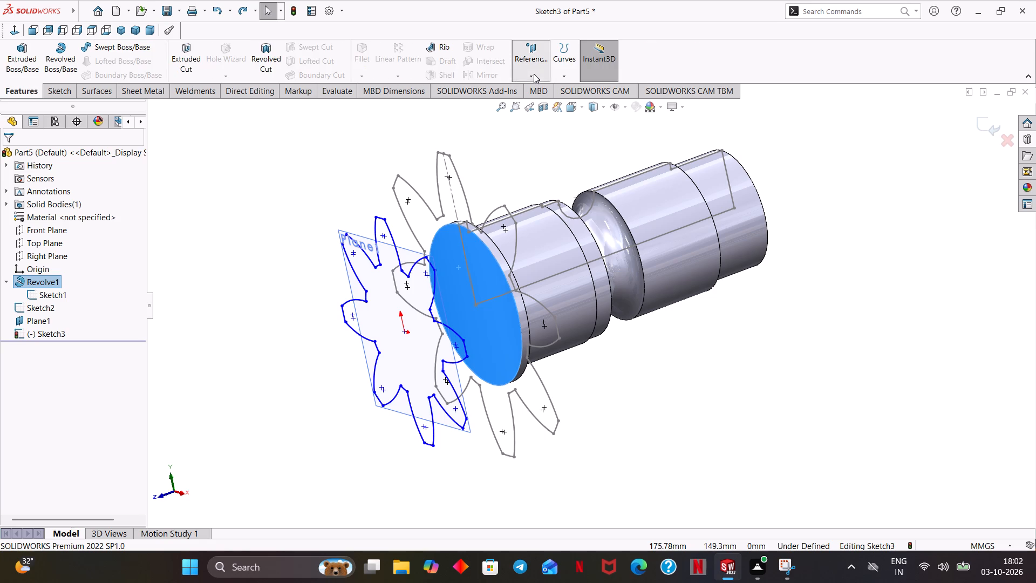
pyautogui.click(531, 77)
pyautogui.click(531, 77)
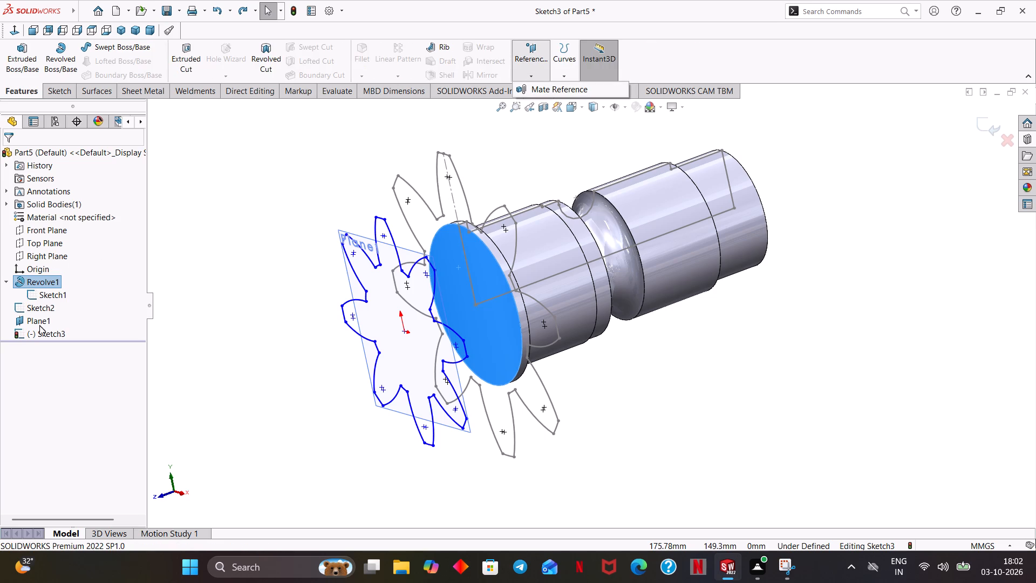
pyautogui.click(982, 122)
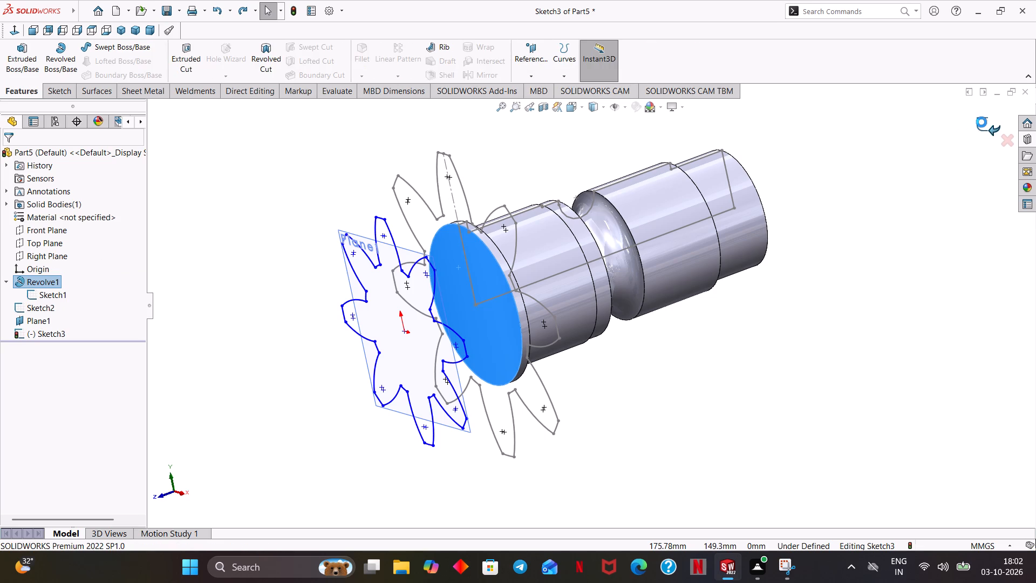
# Create a second reference plane offset 95 mm outward from the shaft's large circular end face.
pyautogui.click(529, 77)
pyautogui.click(543, 93)
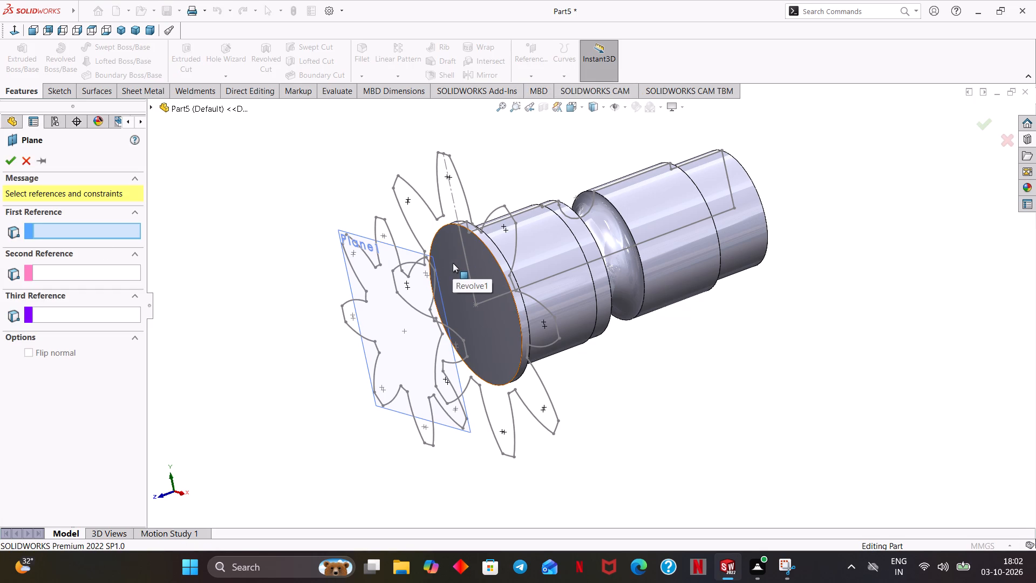
pyautogui.moveTo(454, 263); pyautogui.dragTo(461, 264)
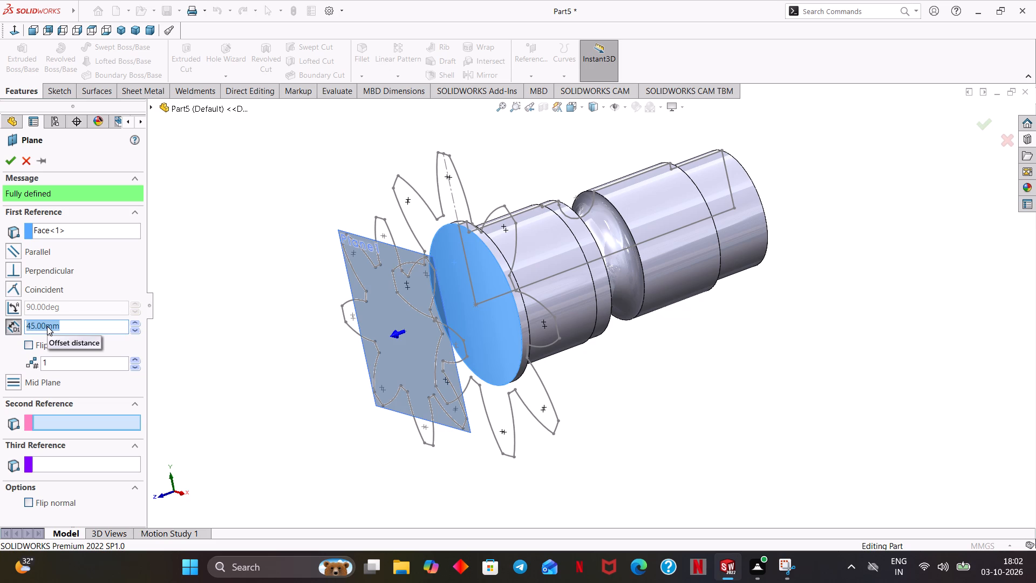
pyautogui.write('95')
pyautogui.press('Return')
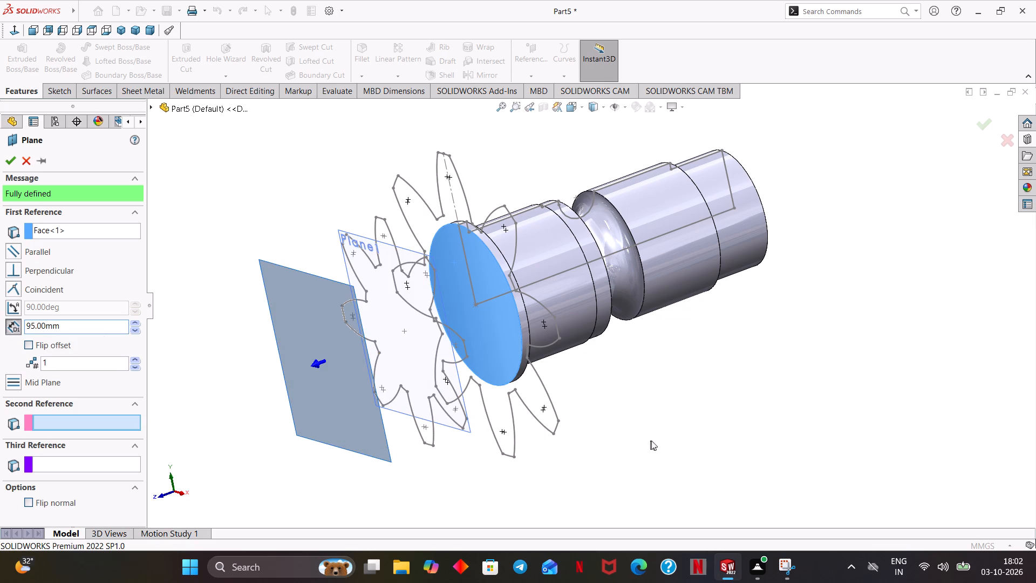
pyautogui.keyDown('ctrl'); pyautogui.moveTo(692, 442); pyautogui.dragTo(729, 401, button='middle'); pyautogui.keyUp('ctrl')
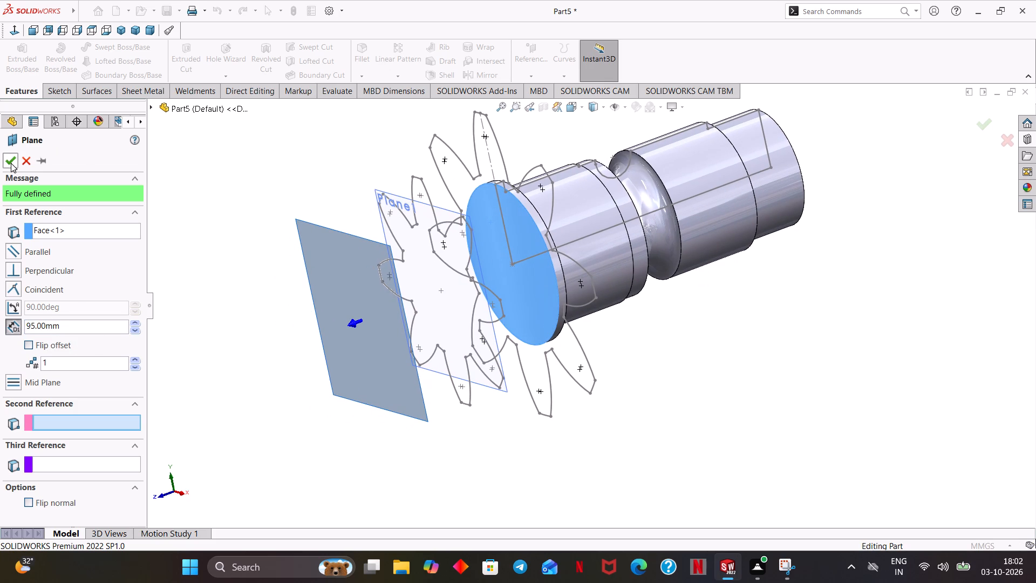
pyautogui.click(11, 163)
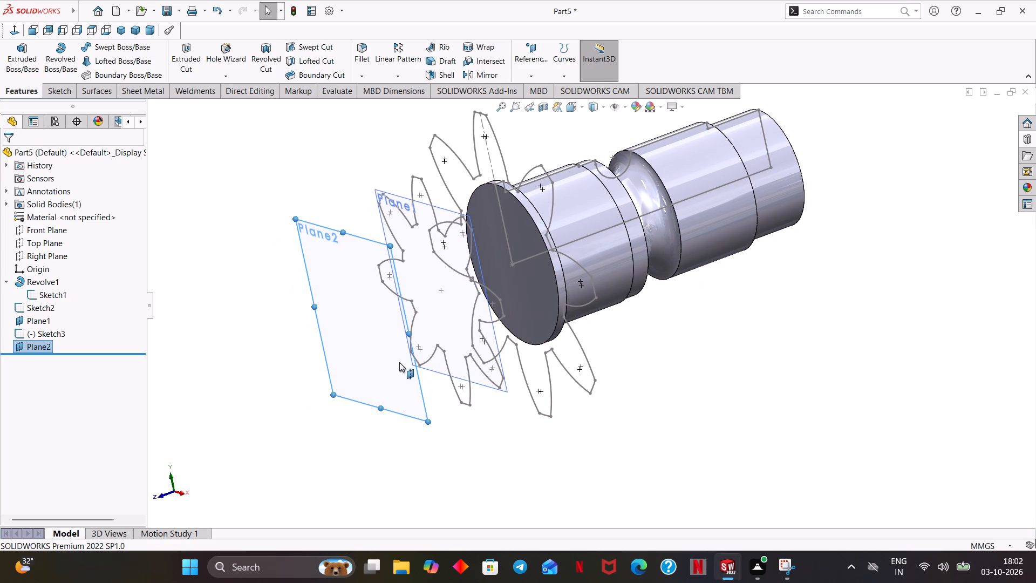
# Start a sketch on the 95 mm offset plane and convert the original full-size eight-tooth profile, Sketch2, onto it.
pyautogui.moveTo(362, 335); pyautogui.dragTo(383, 326)
pyautogui.click(408, 303)
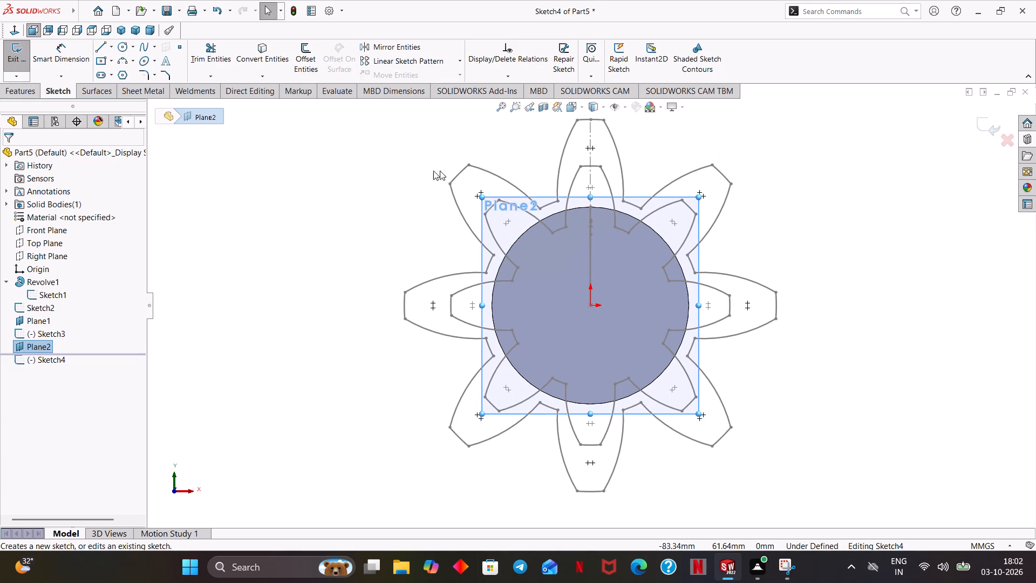
pyautogui.scroll(1, 793, 234)
pyautogui.moveTo(794, 234); pyautogui.dragTo(746, 293, button='middle')
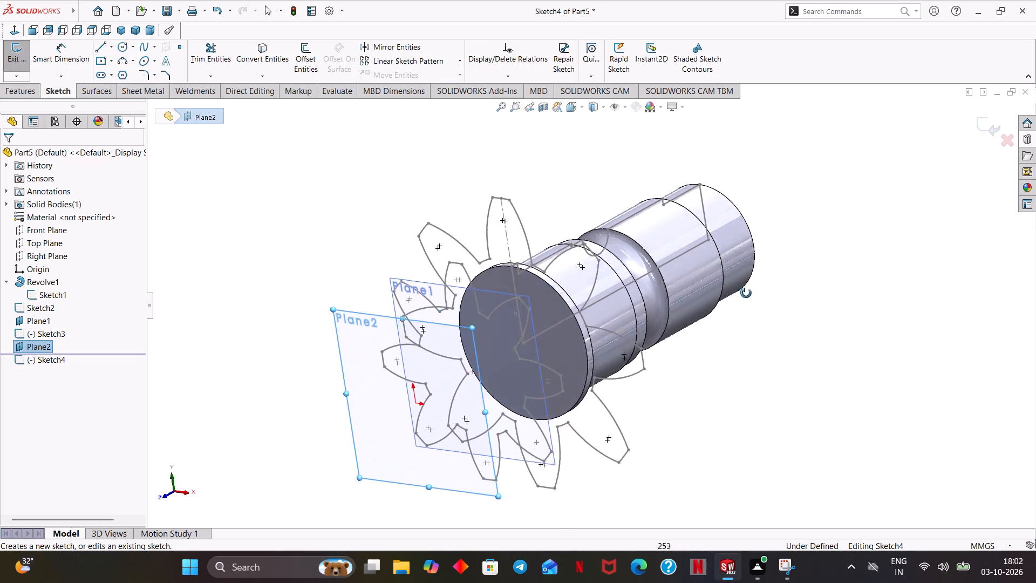
pyautogui.moveTo(746, 293); pyautogui.dragTo(733, 298, button='middle')
pyautogui.keyDown('ctrl'); pyautogui.moveTo(742, 327); pyautogui.dragTo(768, 284, button='middle'); pyautogui.keyUp('ctrl')
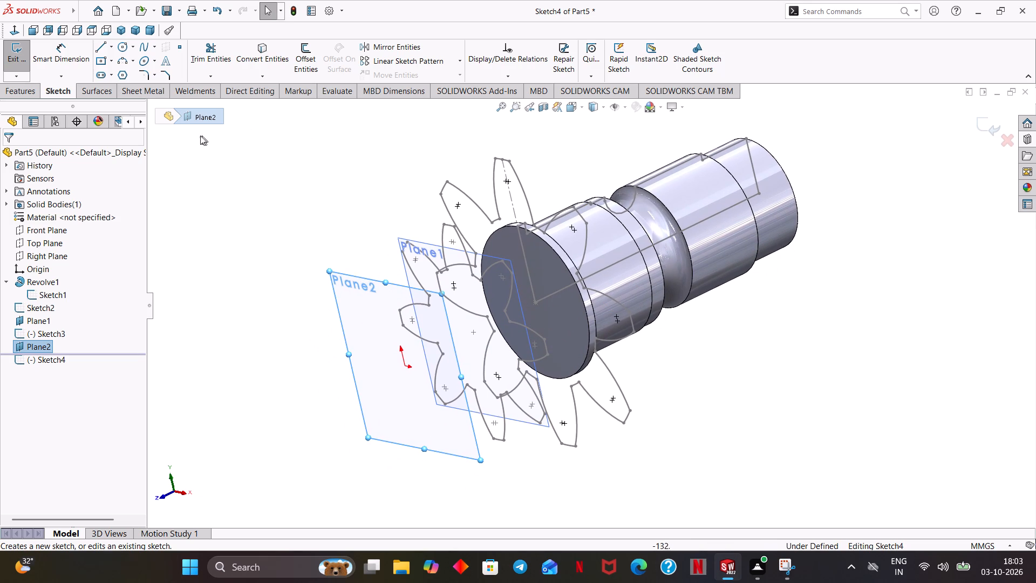
pyautogui.click(260, 57)
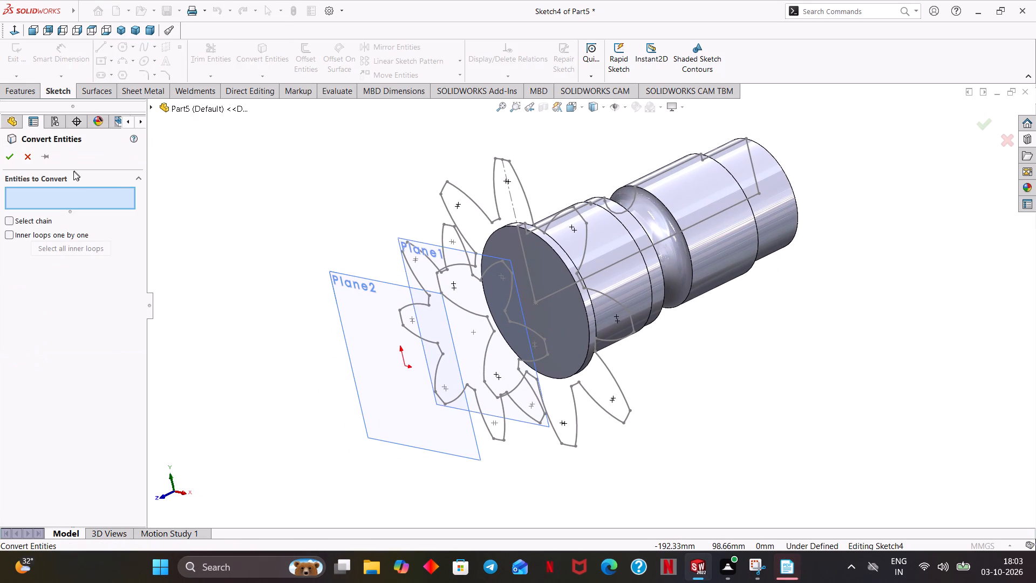
pyautogui.click(151, 110)
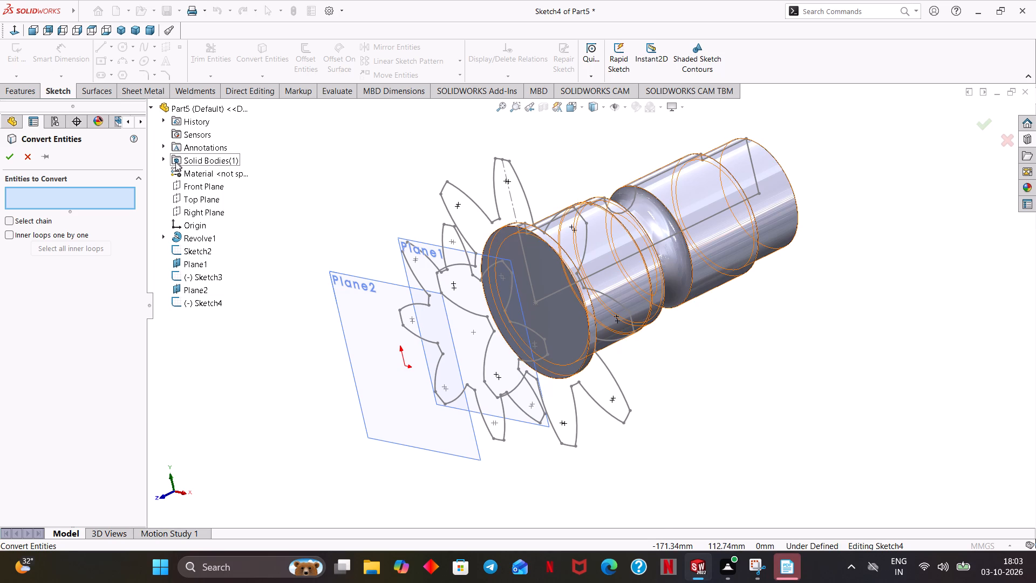
pyautogui.click(188, 252)
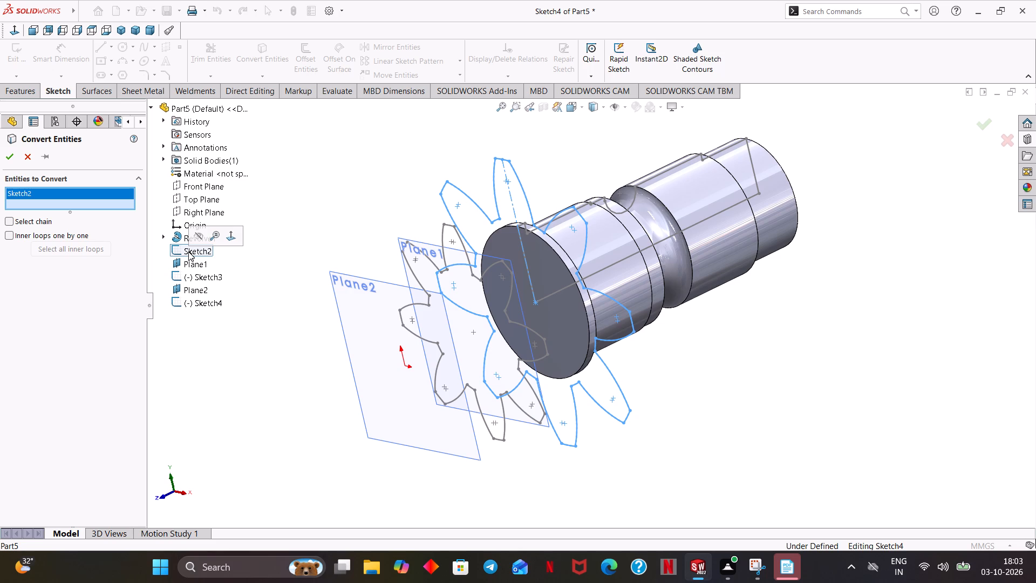
pyautogui.click(3, 157)
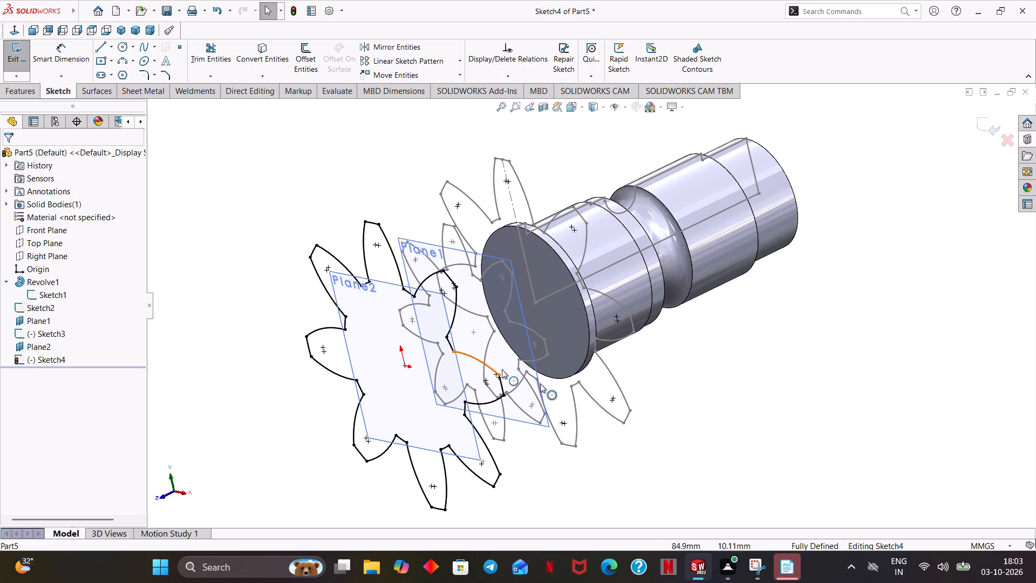
# Examine from several angles how the converted profile on the 95 mm plane relates to the scaled and original profiles.
pyautogui.keyDown('ctrl'); pyautogui.moveTo(779, 461); pyautogui.dragTo(783, 408, button='middle'); pyautogui.keyUp('ctrl')
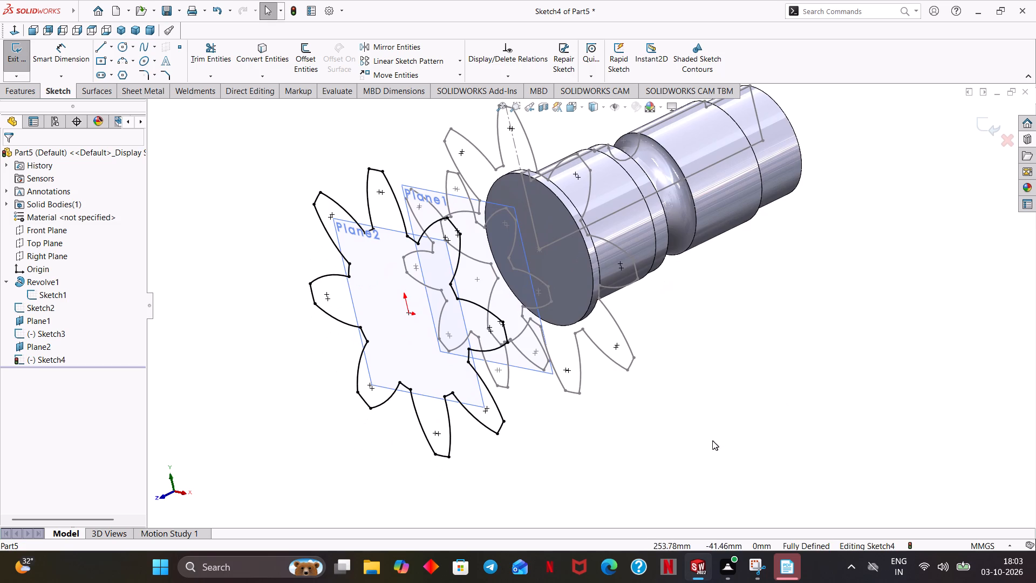
pyautogui.moveTo(712, 438); pyautogui.dragTo(714, 428, button='middle')
pyautogui.keyDown('ctrl'); pyautogui.moveTo(740, 377); pyautogui.dragTo(740, 396, button='middle'); pyautogui.keyUp('ctrl')
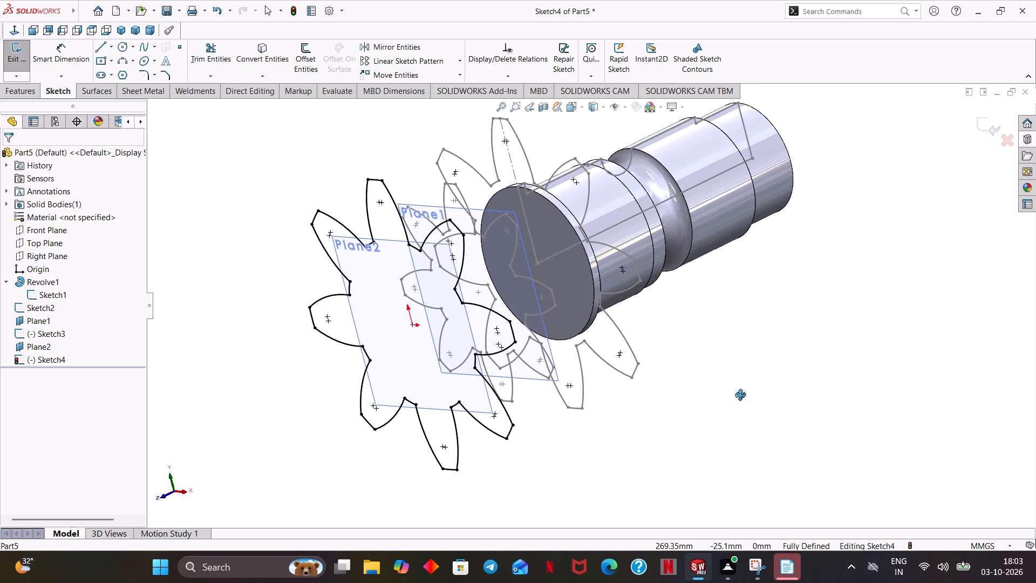
pyautogui.keyDown('ctrl'); pyautogui.moveTo(740, 396); pyautogui.dragTo(737, 413, button='middle'); pyautogui.keyUp('ctrl')
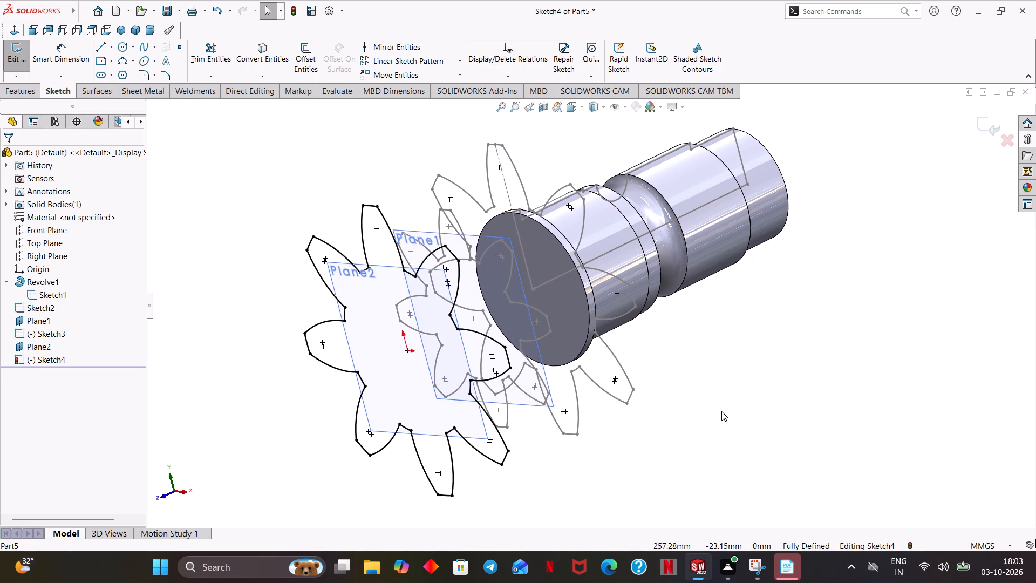
pyautogui.moveTo(721, 411); pyautogui.dragTo(734, 399, button='middle')
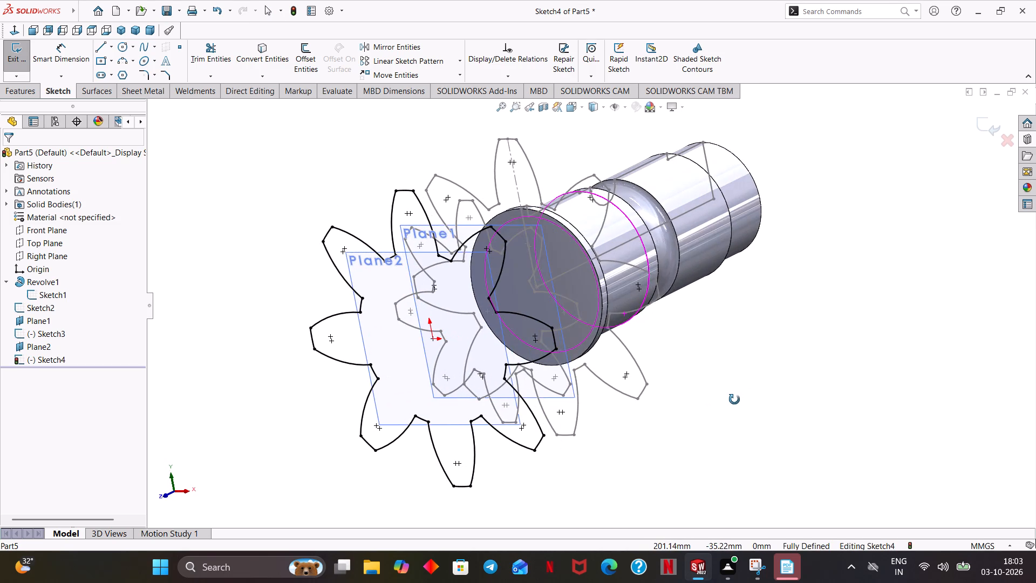
pyautogui.moveTo(734, 399); pyautogui.dragTo(735, 398, button='middle')
pyautogui.scroll(1, 718, 390)
pyautogui.keyDown('ctrl'); pyautogui.moveTo(726, 378); pyautogui.dragTo(723, 385, button='middle'); pyautogui.keyUp('ctrl')
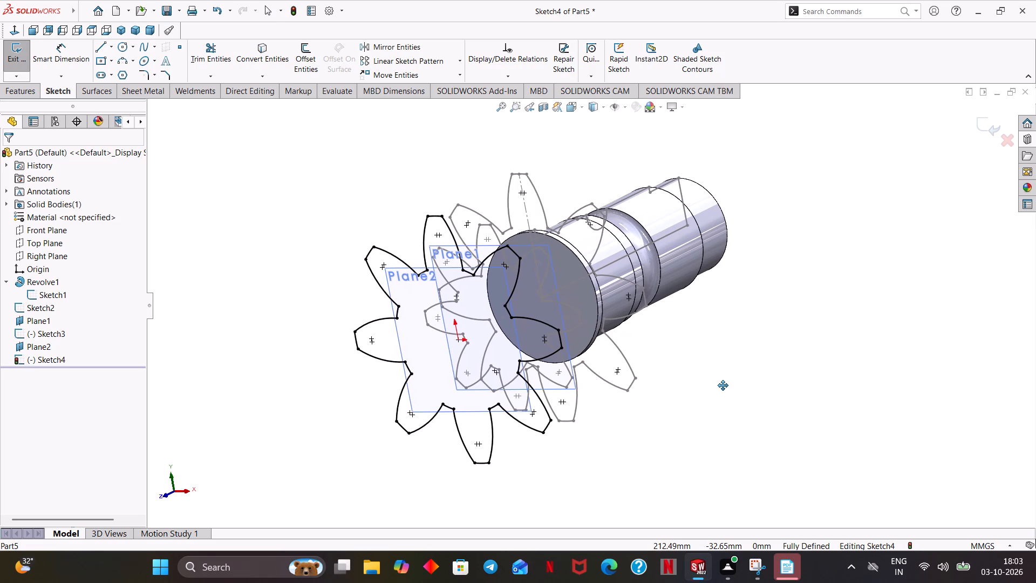
pyautogui.keyDown('ctrl'); pyautogui.moveTo(723, 385); pyautogui.dragTo(714, 385, button='middle'); pyautogui.keyUp('ctrl')
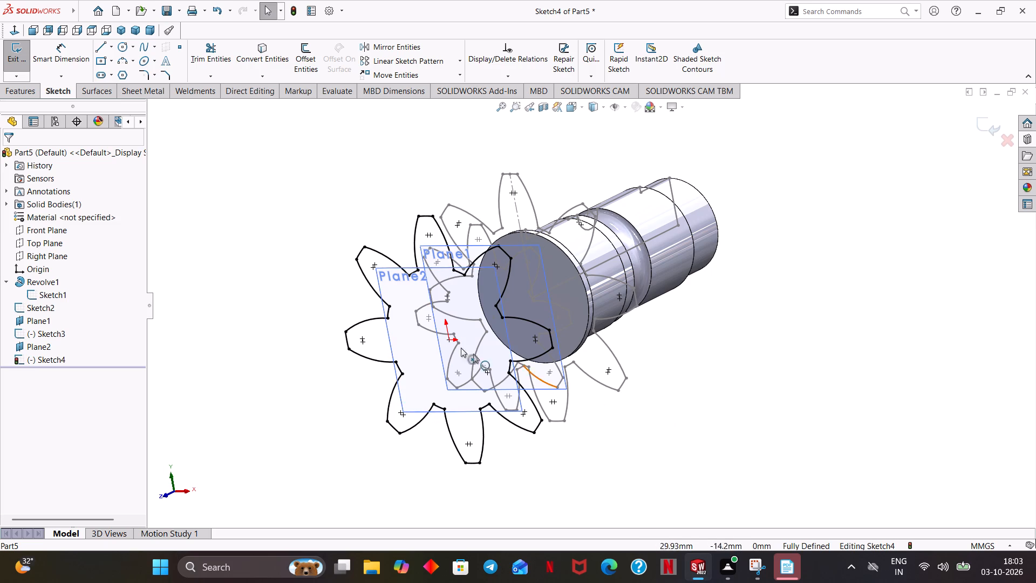
pyautogui.moveTo(363, 185); pyautogui.dragTo(330, 200, button='middle')
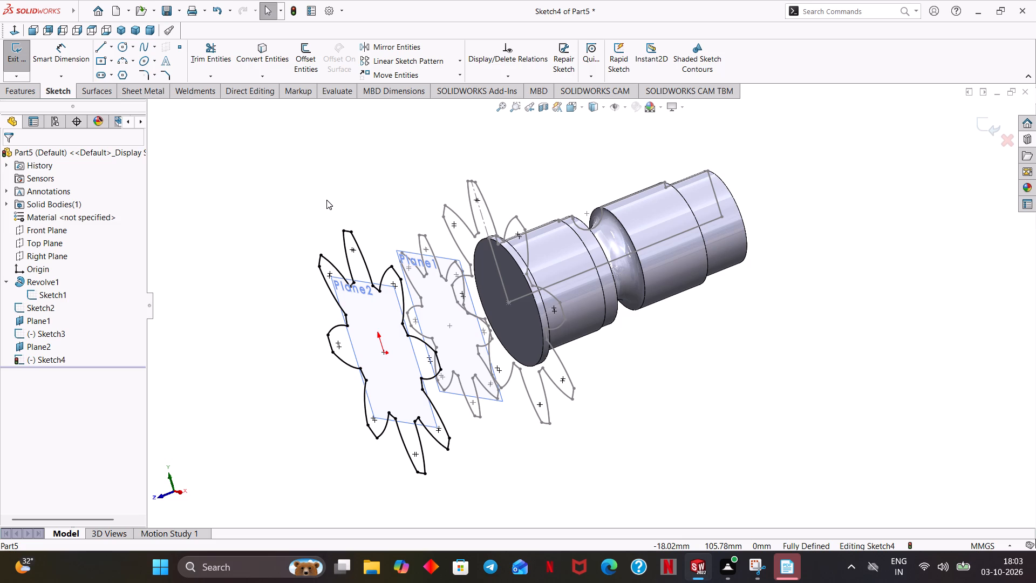
pyautogui.click(356, 318)
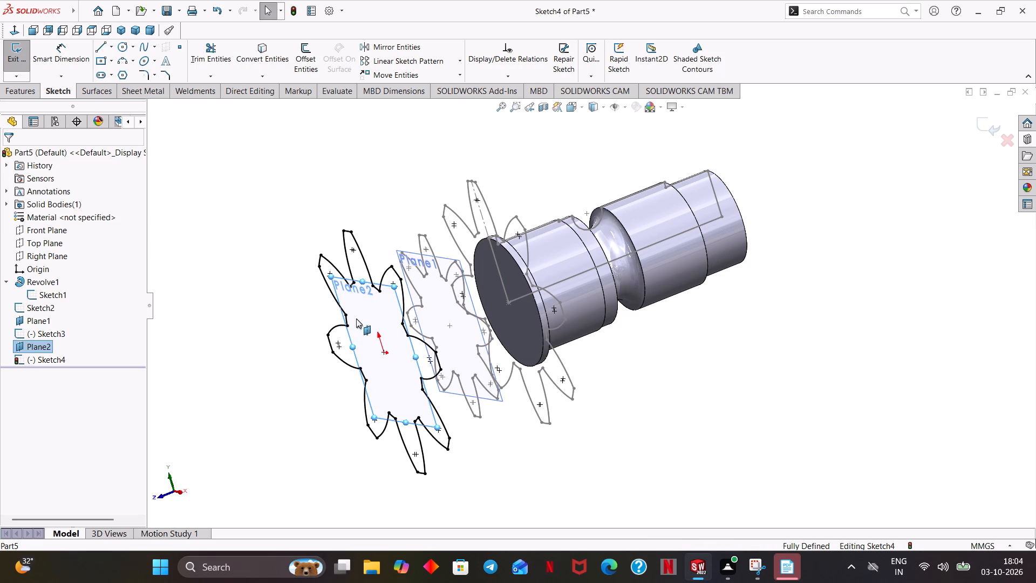
pyautogui.click(357, 301)
pyautogui.click(358, 303)
pyautogui.moveTo(269, 349); pyautogui.dragTo(275, 347, button='middle')
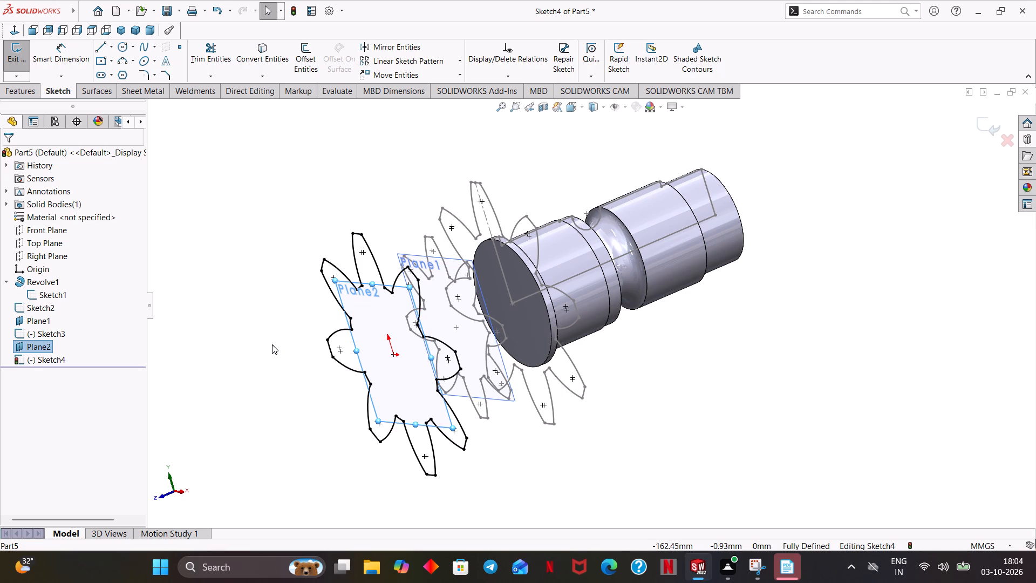
pyautogui.keyDown('ctrl'); pyautogui.moveTo(272, 344); pyautogui.dragTo(320, 315, button='middle'); pyautogui.keyUp('ctrl')
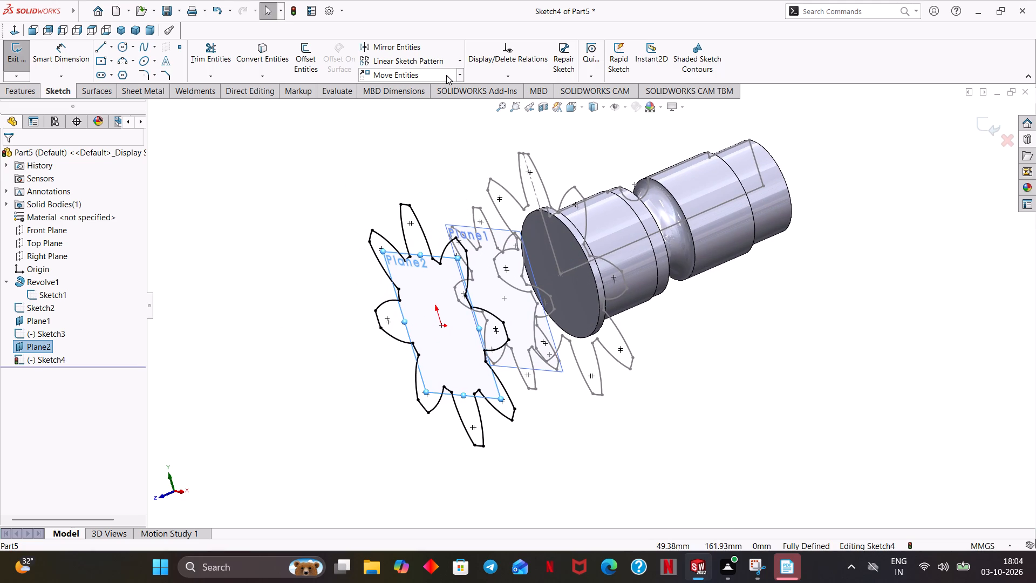
# Rotate the entire converted eight-tooth profile on the 95 mm offset plane by -30 degrees about the sketch origin.
pyautogui.click(462, 74)
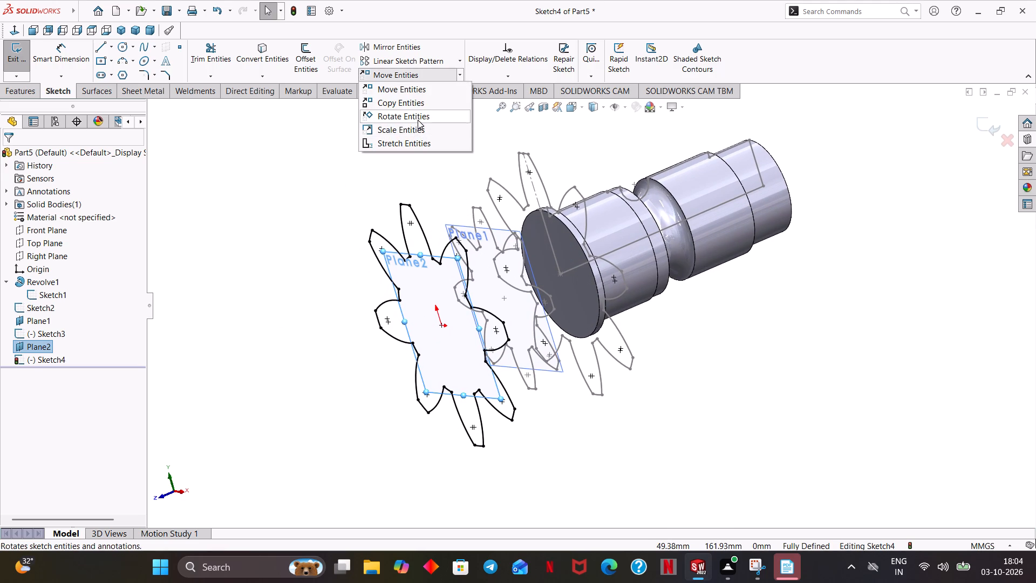
pyautogui.click(418, 120)
pyautogui.moveTo(570, 129); pyautogui.dragTo(546, 167)
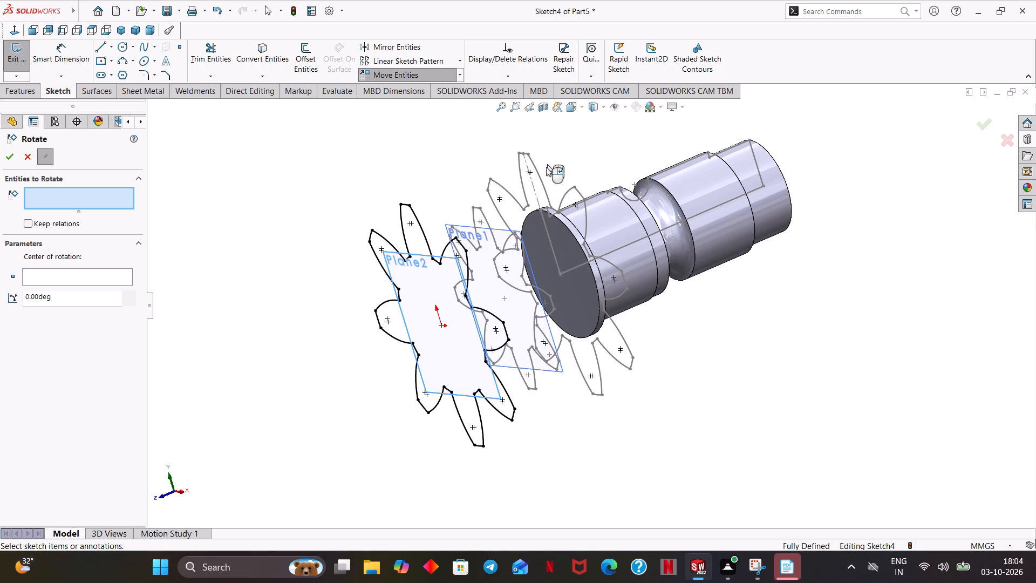
pyautogui.moveTo(546, 167); pyautogui.dragTo(313, 480)
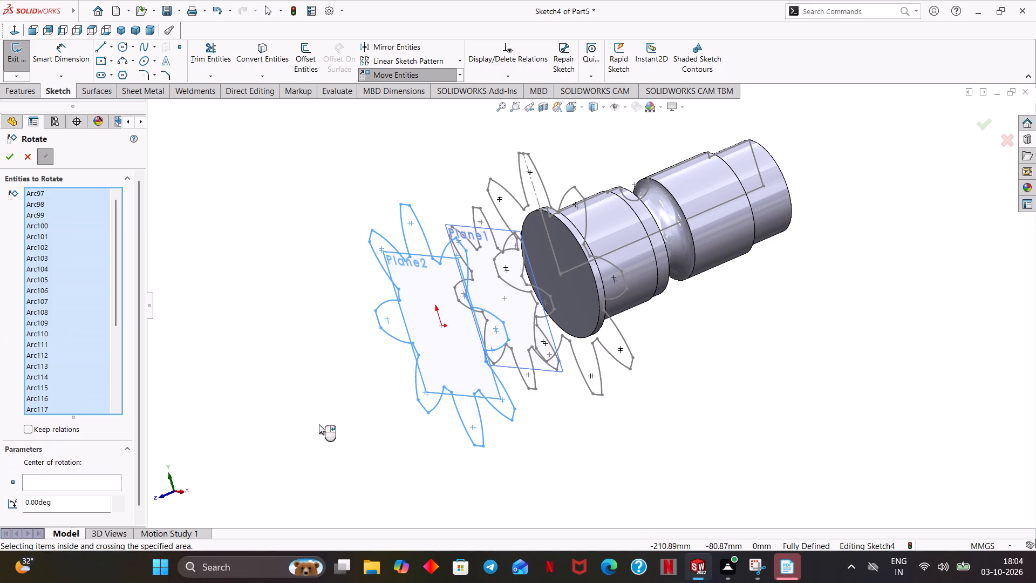
pyautogui.moveTo(325, 409); pyautogui.dragTo(321, 391, button='middle')
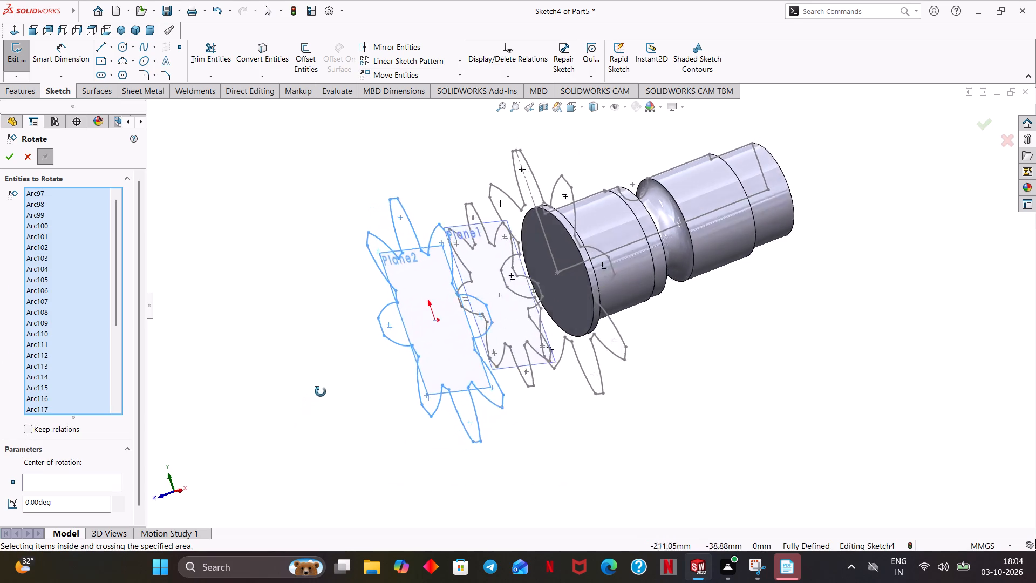
pyautogui.moveTo(321, 391); pyautogui.dragTo(331, 379, button='middle')
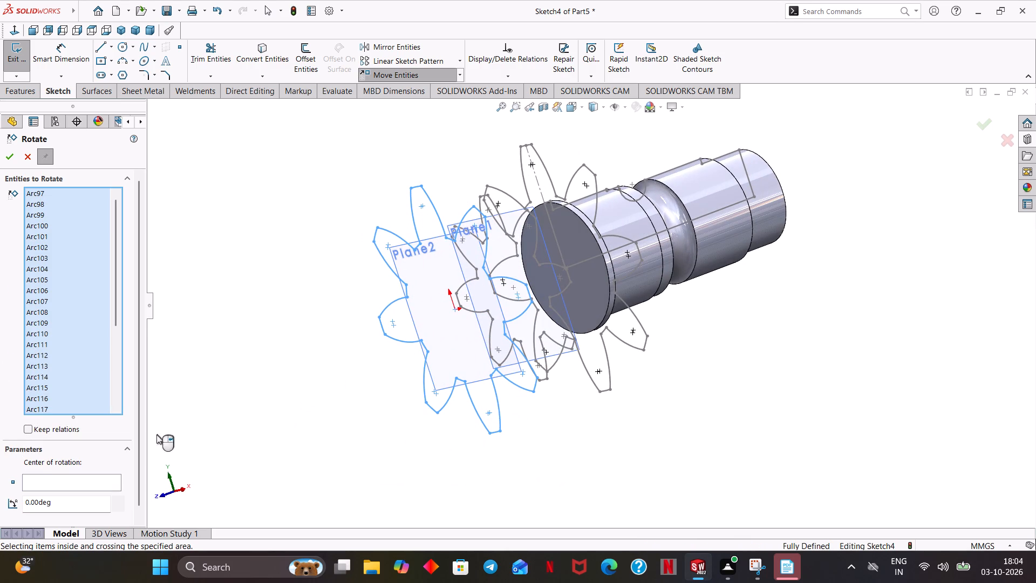
pyautogui.click(70, 480)
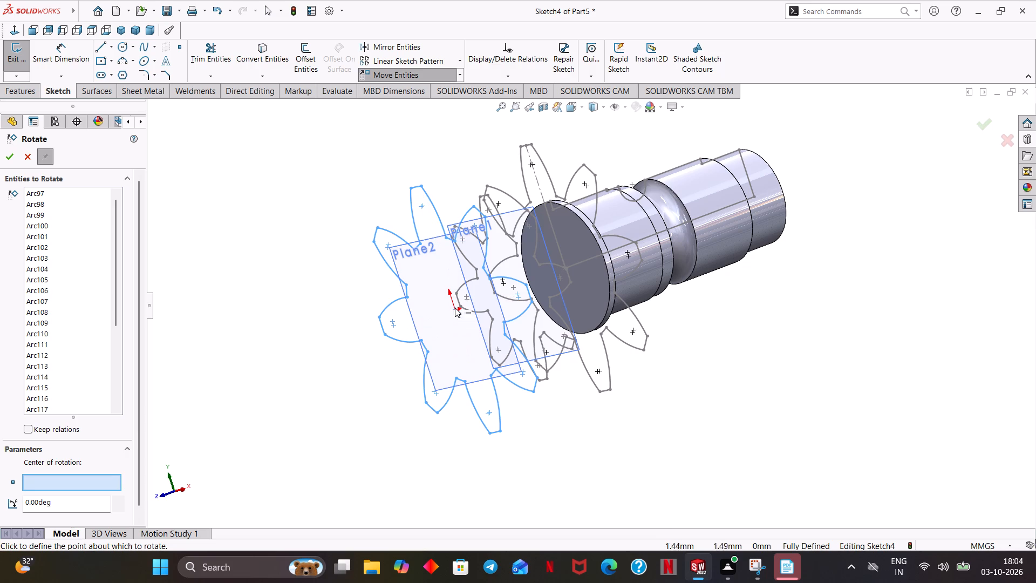
pyautogui.click(454, 308)
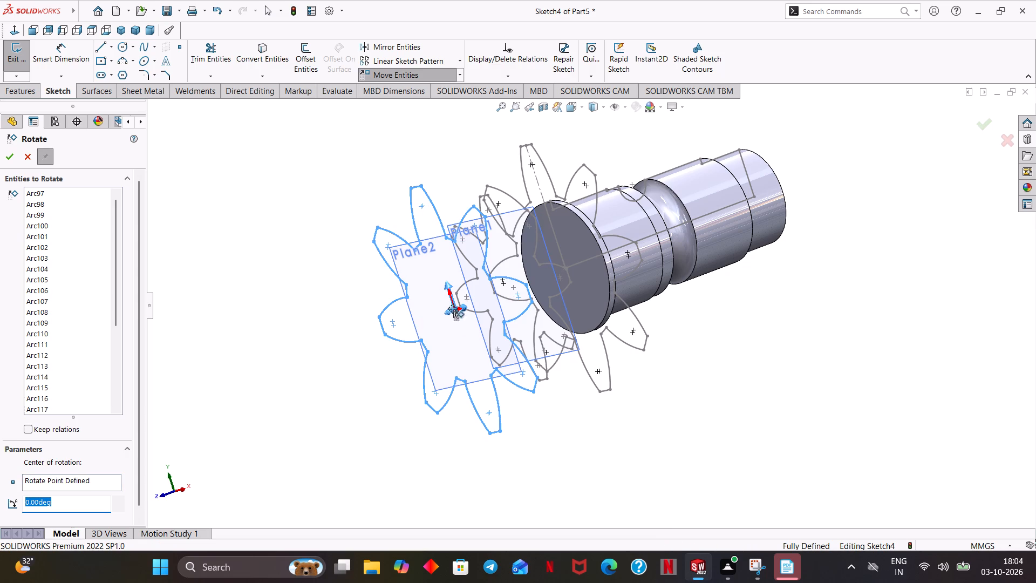
pyautogui.moveTo(140, 362); pyautogui.dragTo(144, 386)
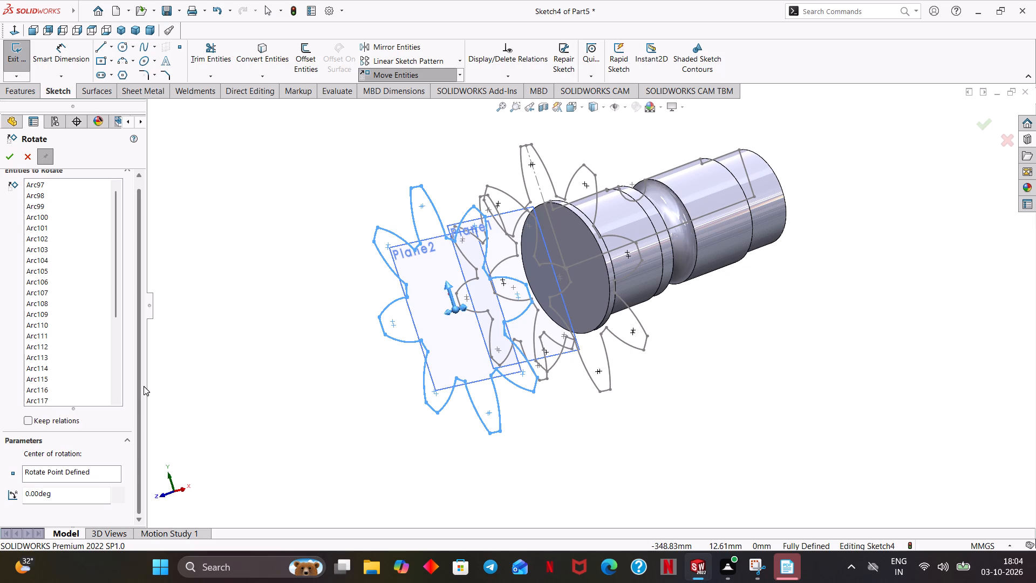
pyautogui.moveTo(308, 384); pyautogui.dragTo(335, 365, button='middle')
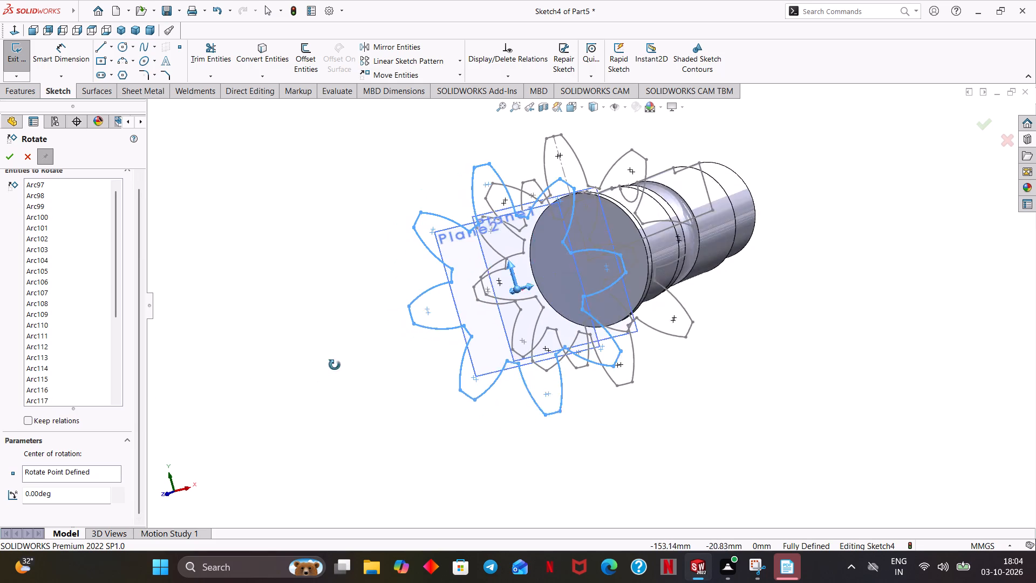
pyautogui.moveTo(335, 365); pyautogui.dragTo(336, 364, button='middle')
pyautogui.scroll(-2, 386, 364)
pyautogui.moveTo(406, 377); pyautogui.dragTo(369, 403, button='middle')
pyautogui.keyDown('ctrl'); pyautogui.moveTo(392, 395); pyautogui.dragTo(351, 435, button='middle'); pyautogui.keyUp('ctrl')
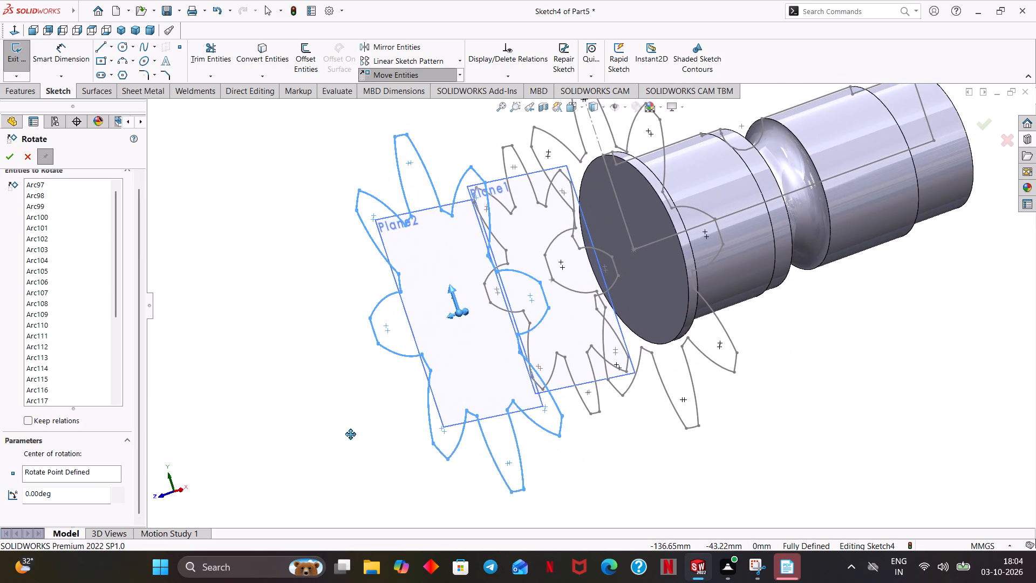
pyautogui.keyDown('ctrl'); pyautogui.moveTo(351, 435); pyautogui.dragTo(350, 437, button='middle'); pyautogui.keyUp('ctrl')
pyautogui.moveTo(369, 428); pyautogui.dragTo(385, 424, button='middle')
pyautogui.moveTo(59, 497); pyautogui.dragTo(38, 506)
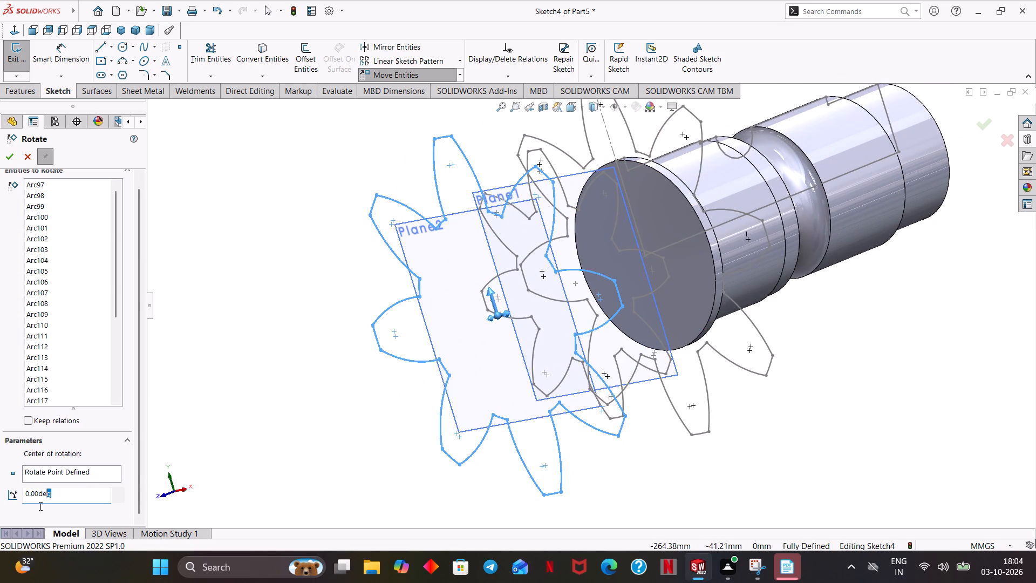
pyautogui.moveTo(38, 506); pyautogui.dragTo(16, 507)
pyautogui.write('30')
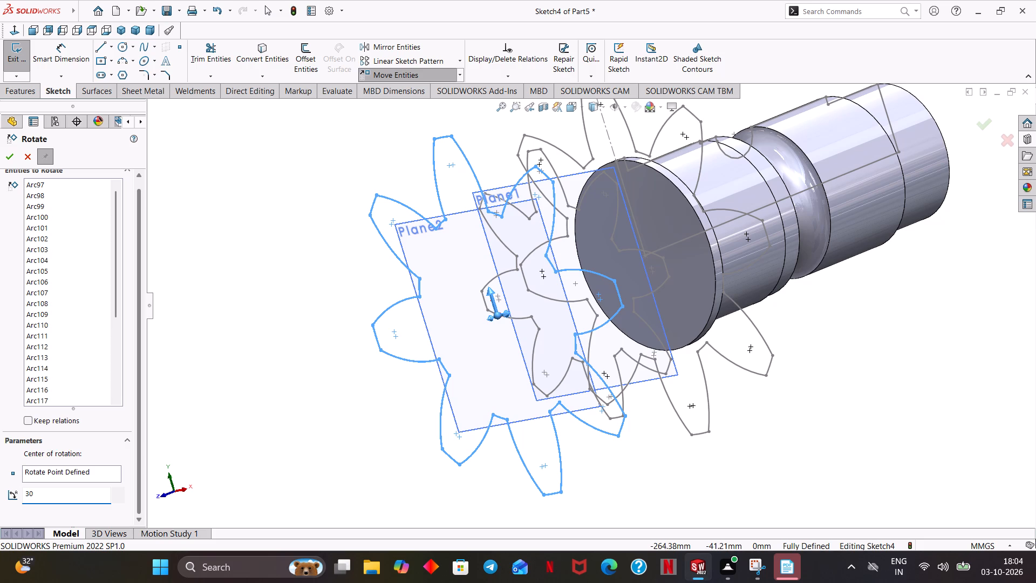
pyautogui.press('Return')
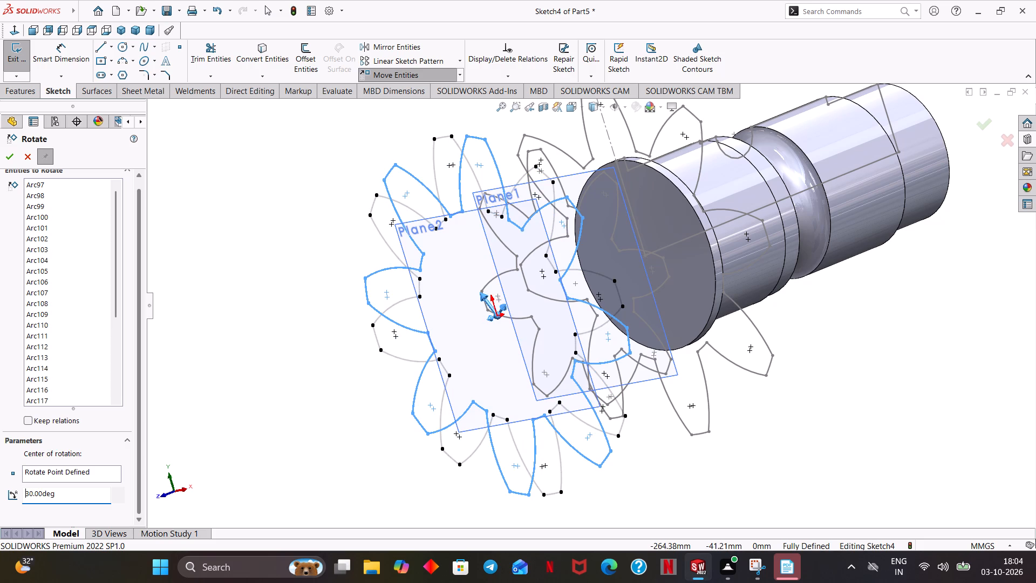
pyautogui.moveTo(59, 497); pyautogui.dragTo(2, 493)
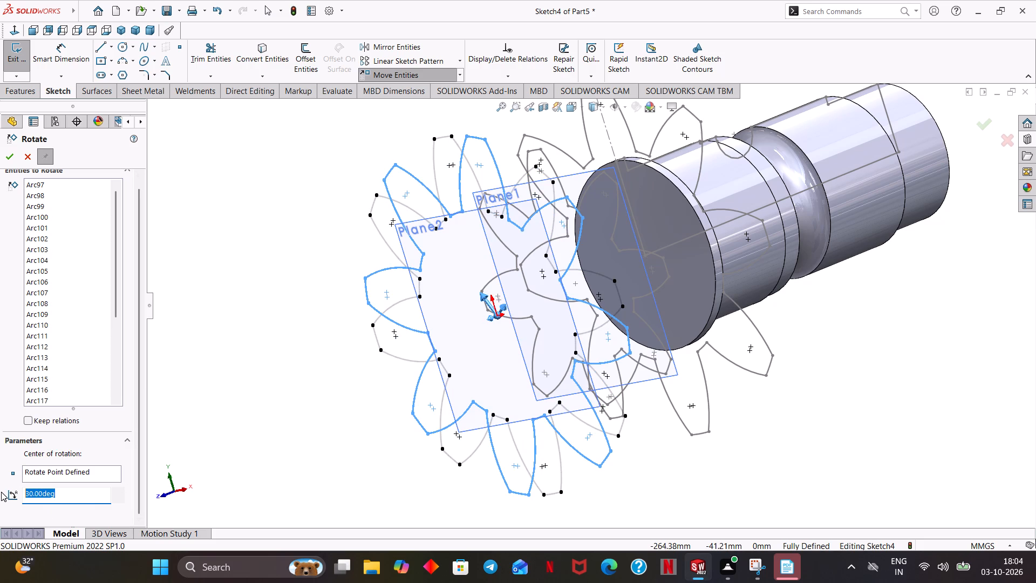
pyautogui.write('-30')
pyautogui.press('Return')
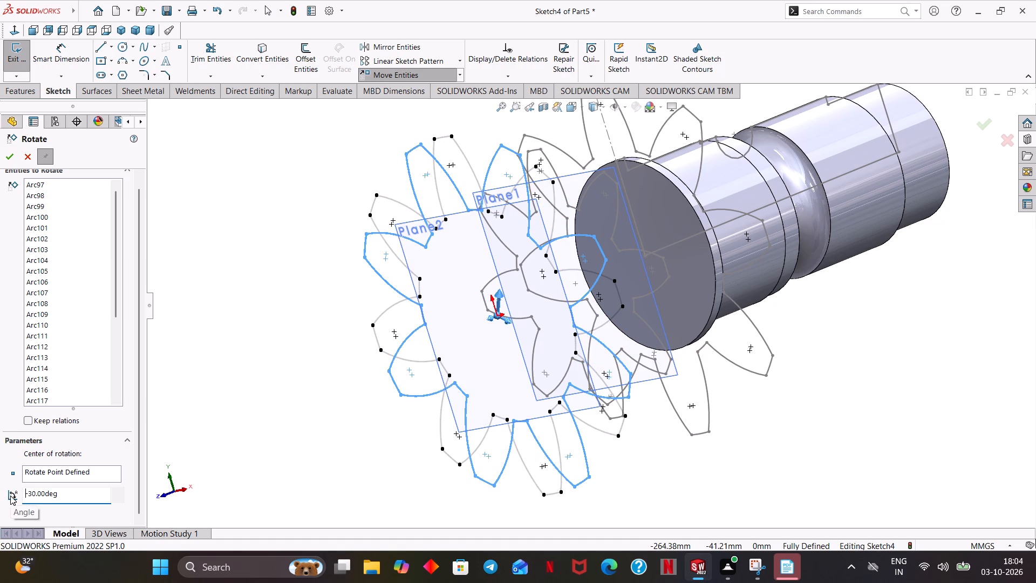
pyautogui.click(8, 158)
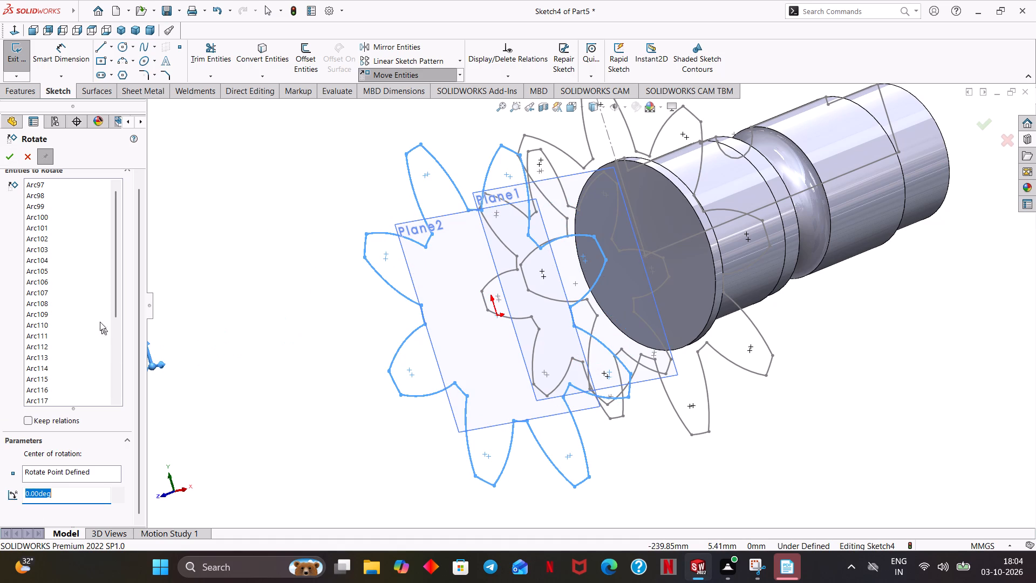
pyautogui.click(27, 153)
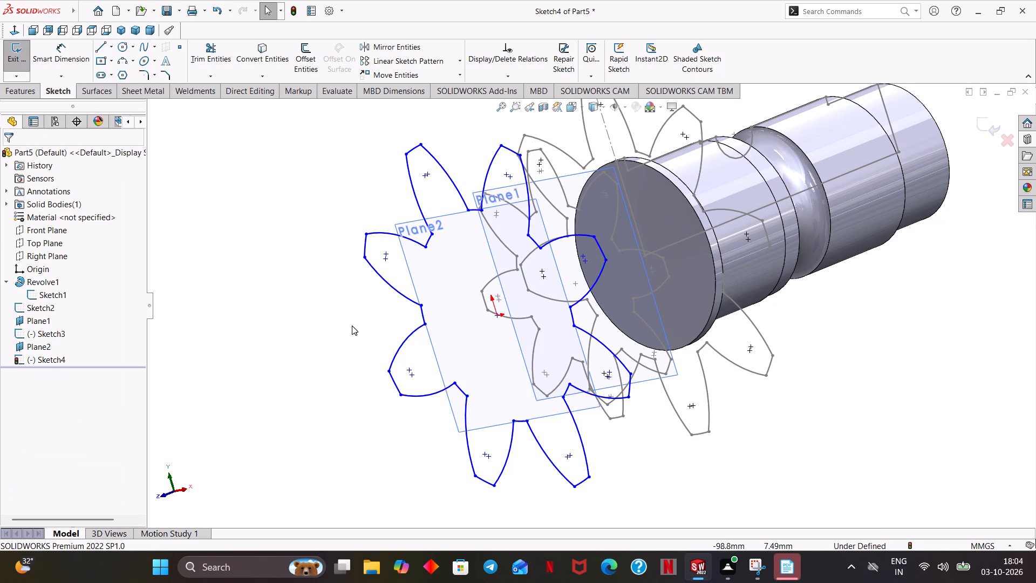
# Scale the whole rotated eight-tooth profile on the 95 mm offset plane by 0.5 about the sketch origin and exit the sketch.
pyautogui.middleClick(352, 327)
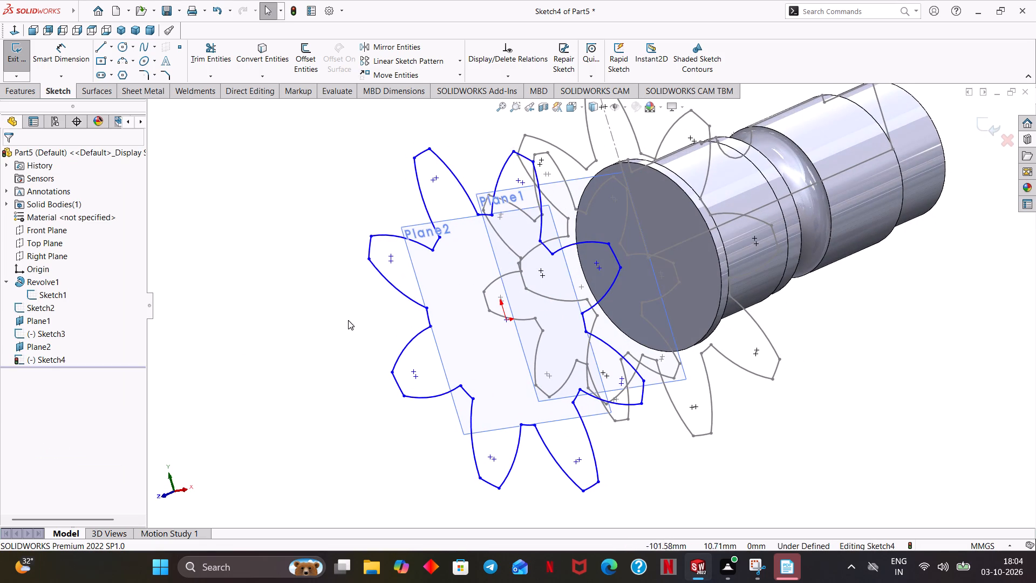
pyautogui.click(457, 73)
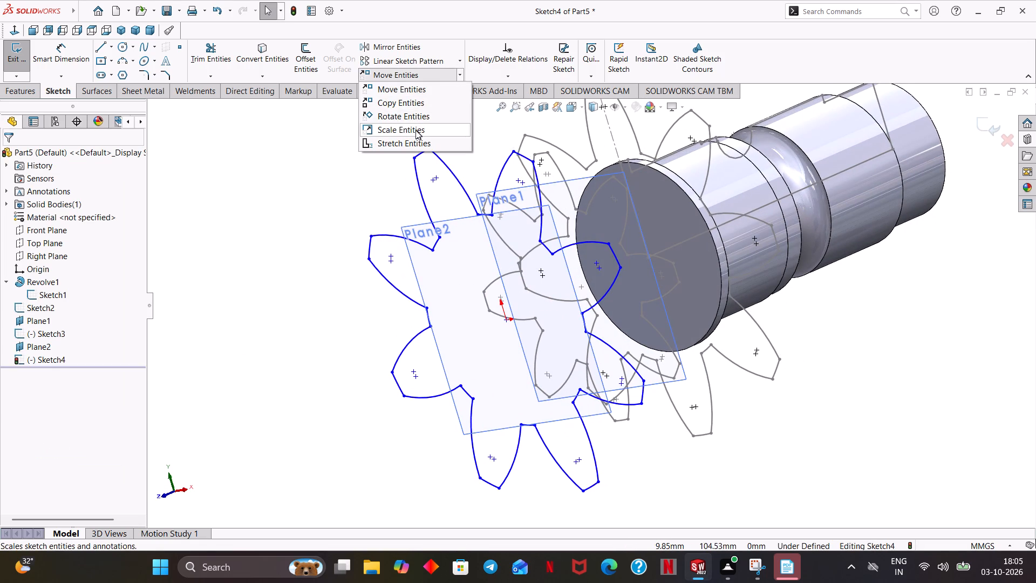
pyautogui.click(415, 130)
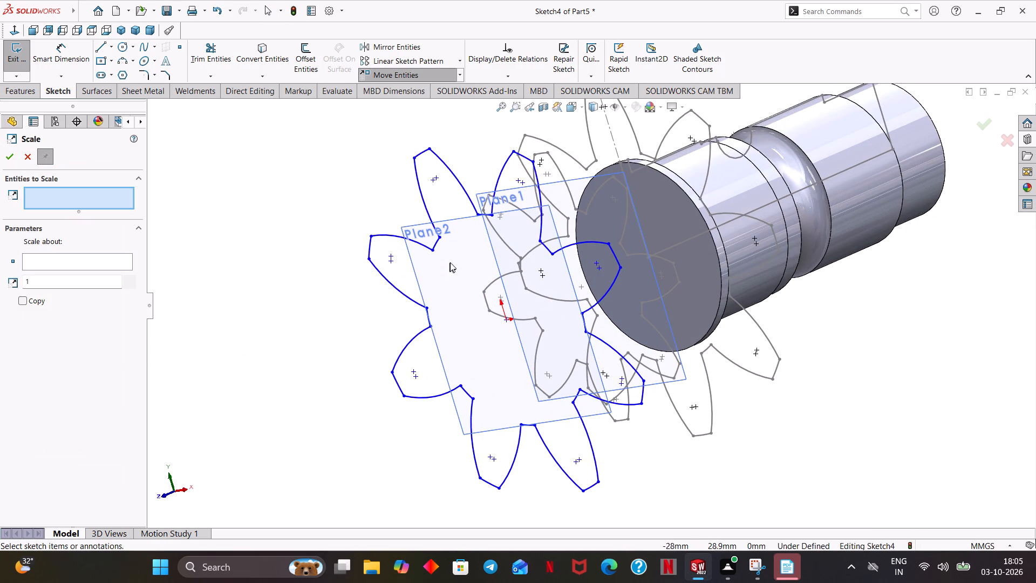
pyautogui.scroll(1, 302, 151)
pyautogui.moveTo(315, 165); pyautogui.dragTo(526, 388)
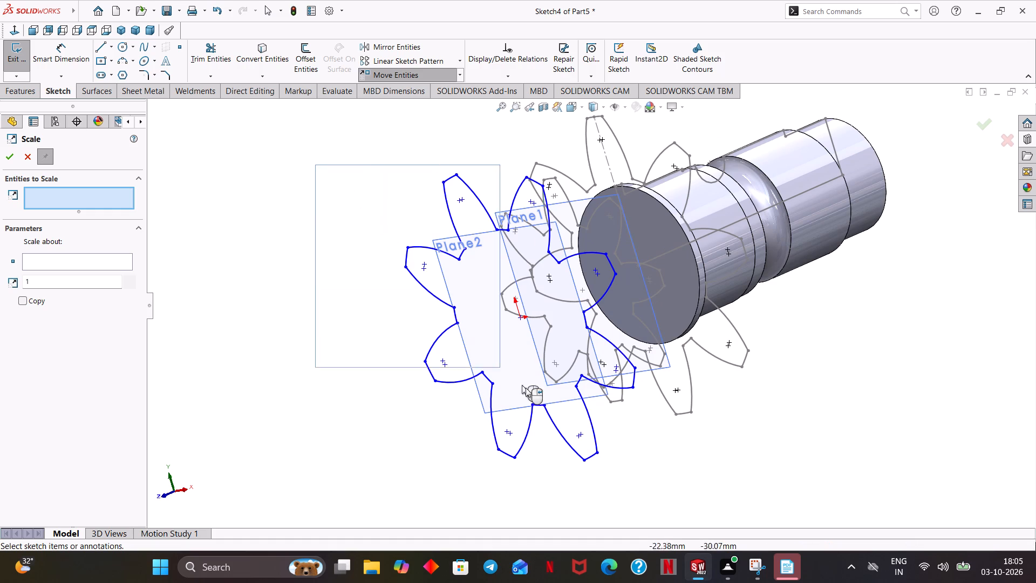
pyautogui.moveTo(526, 388); pyautogui.dragTo(717, 469)
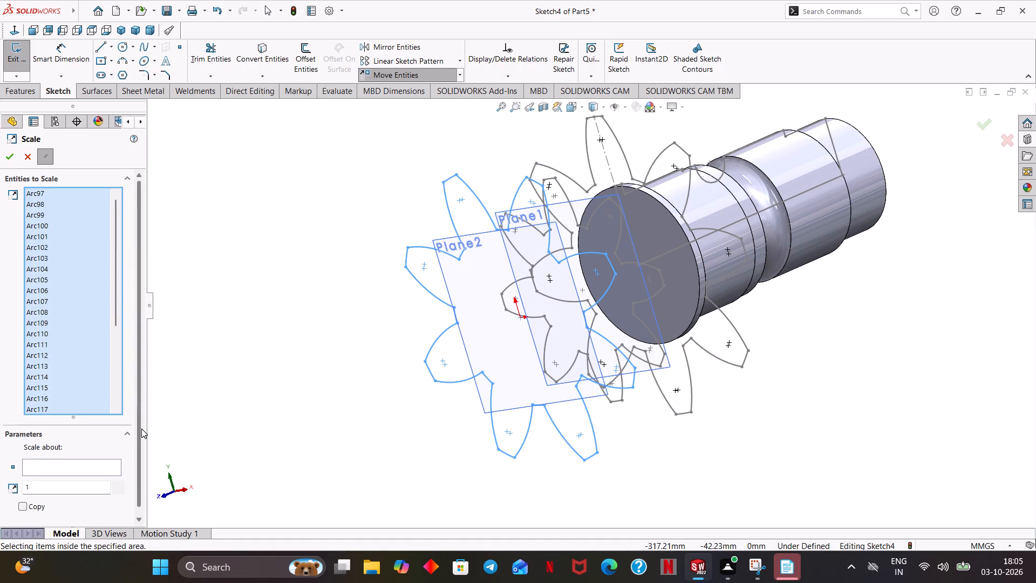
pyautogui.moveTo(141, 428); pyautogui.dragTo(146, 465)
pyautogui.click(95, 456)
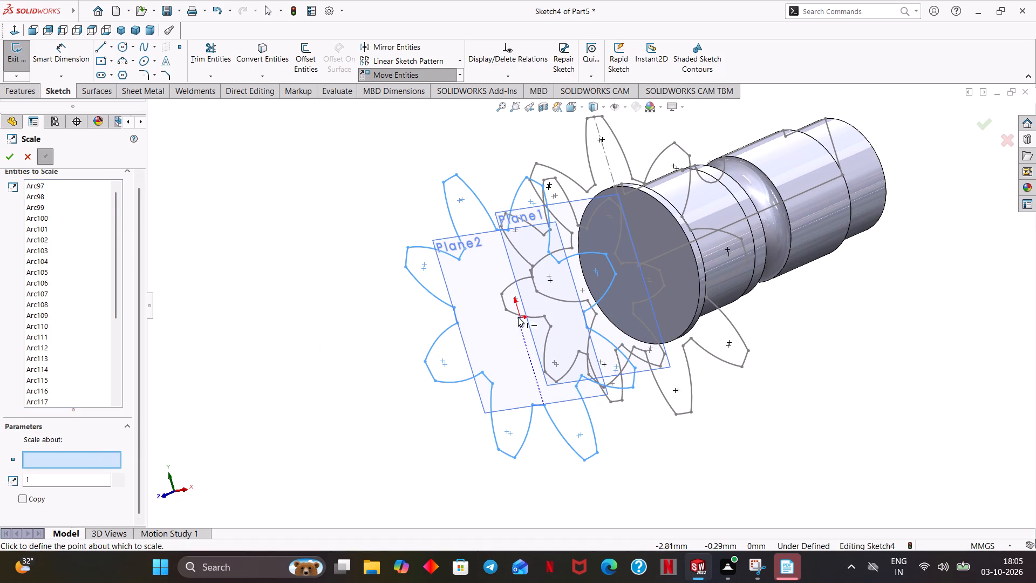
pyautogui.click(519, 316)
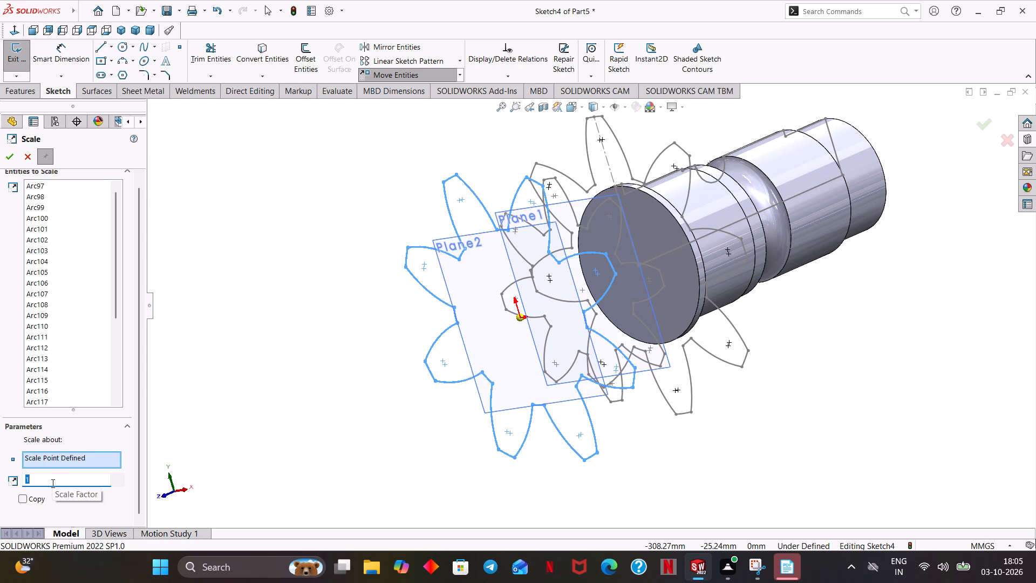
pyautogui.write('0.75')
pyautogui.doubleClick(39, 479)
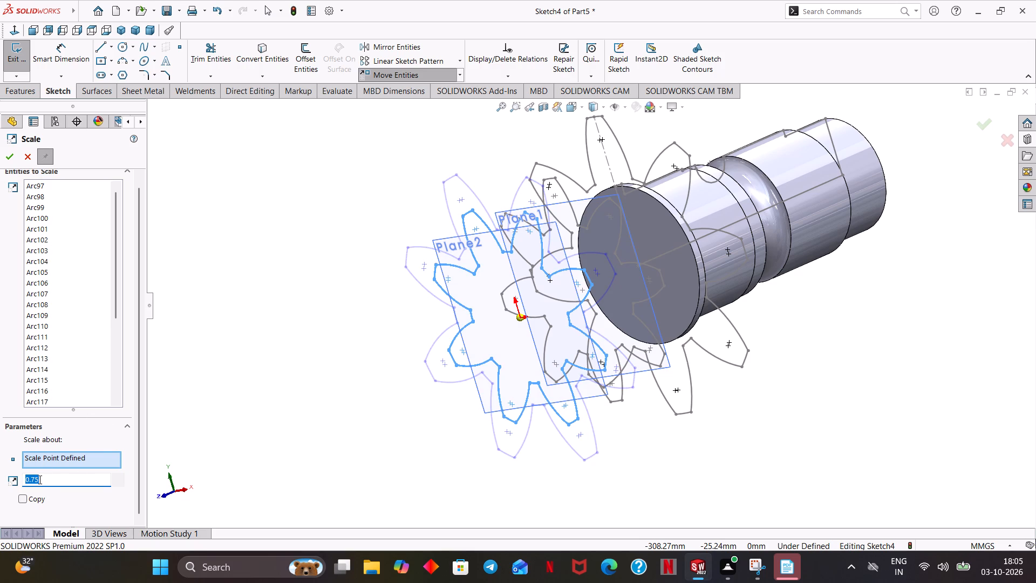
pyautogui.write('0.5')
pyautogui.press('Return')
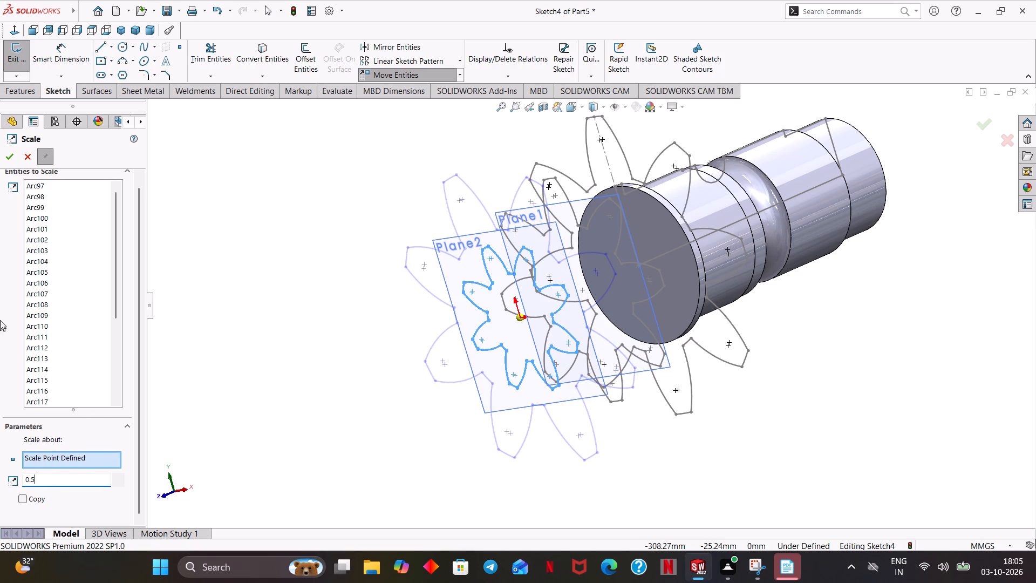
pyautogui.click(10, 160)
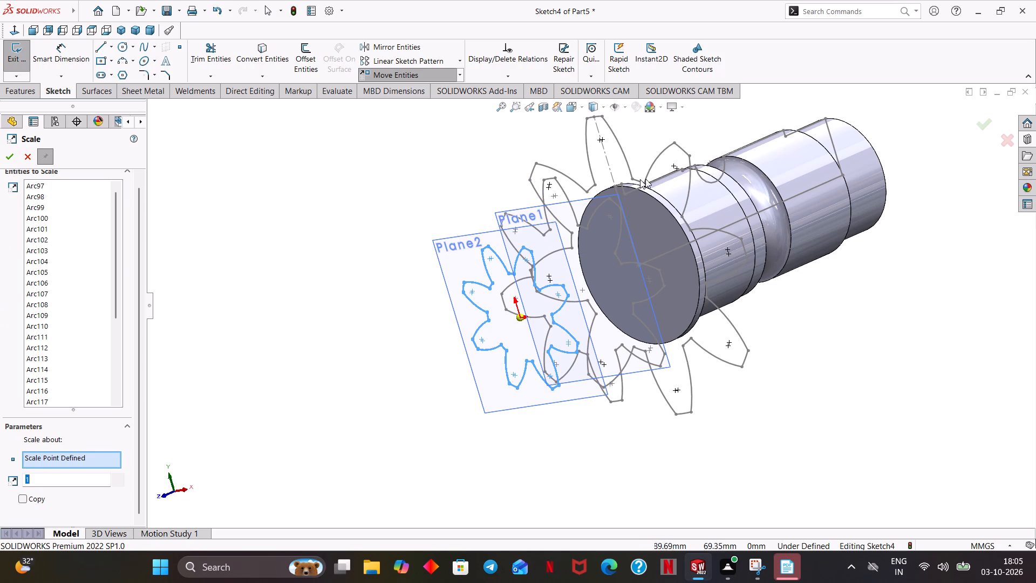
pyautogui.click(23, 159)
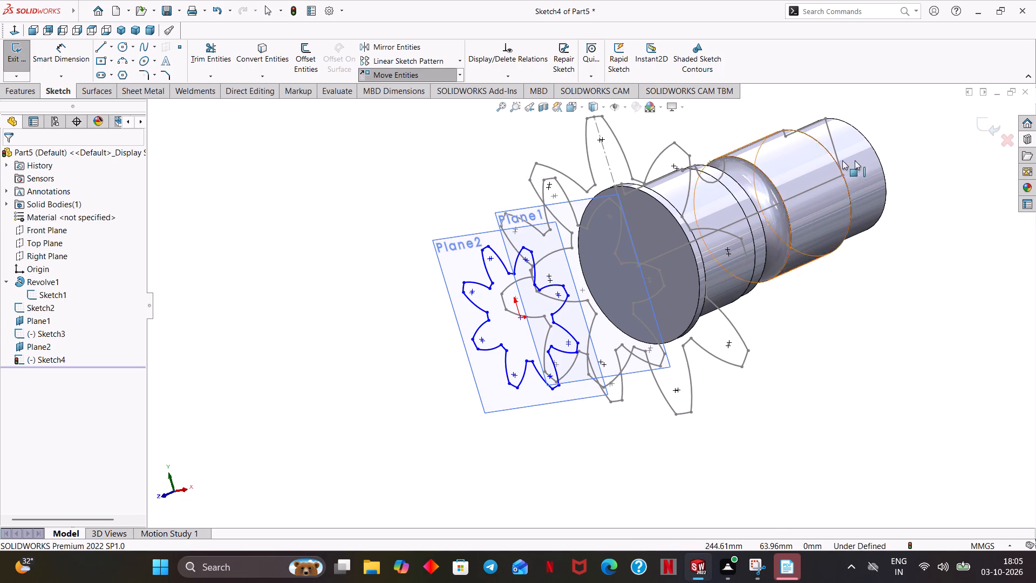
pyautogui.click(991, 128)
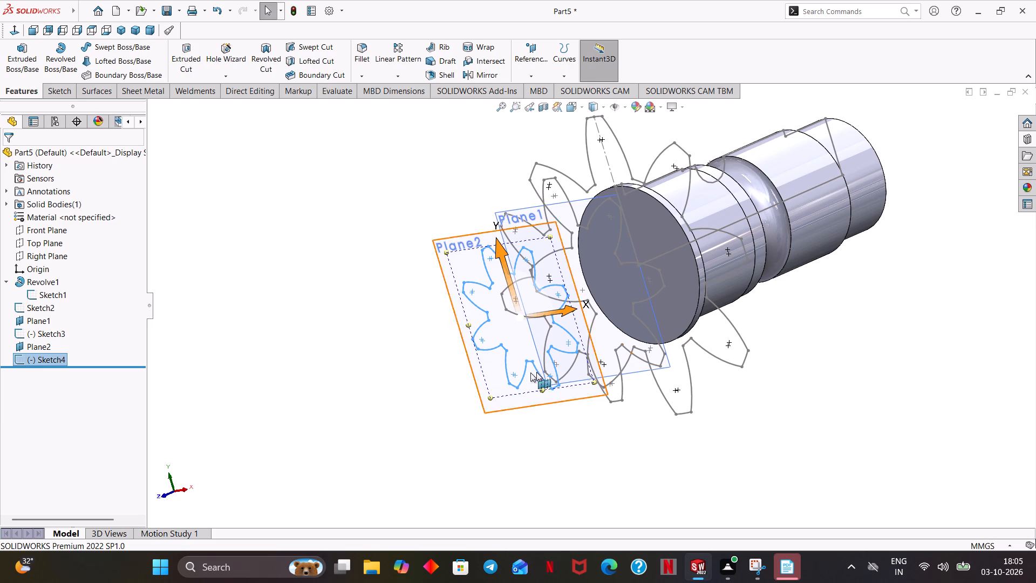
# Hide both offset reference planes, Plane2 and Plane1.
pyautogui.rightClick(451, 239)
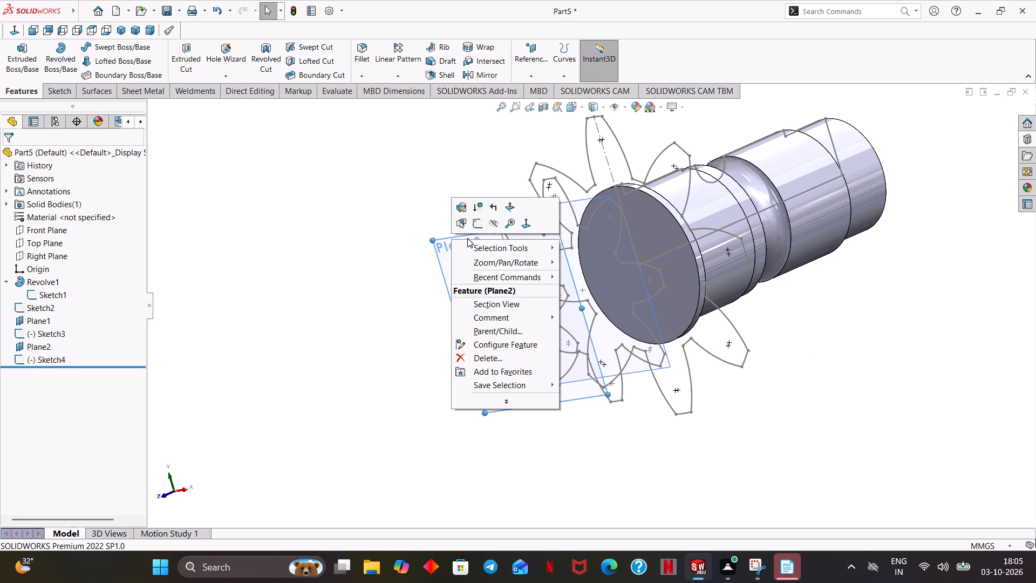
pyautogui.click(496, 223)
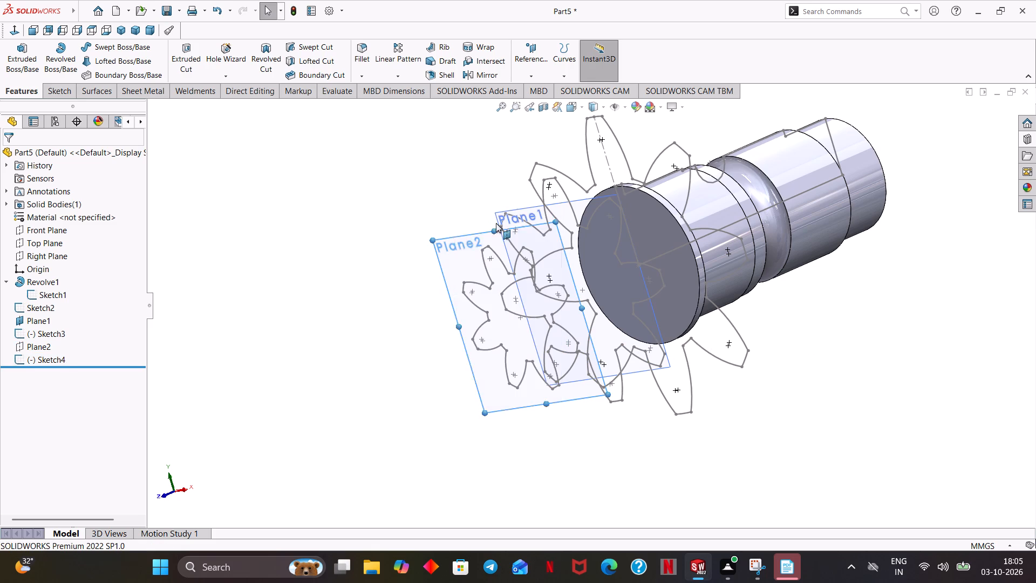
pyautogui.rightClick(521, 209)
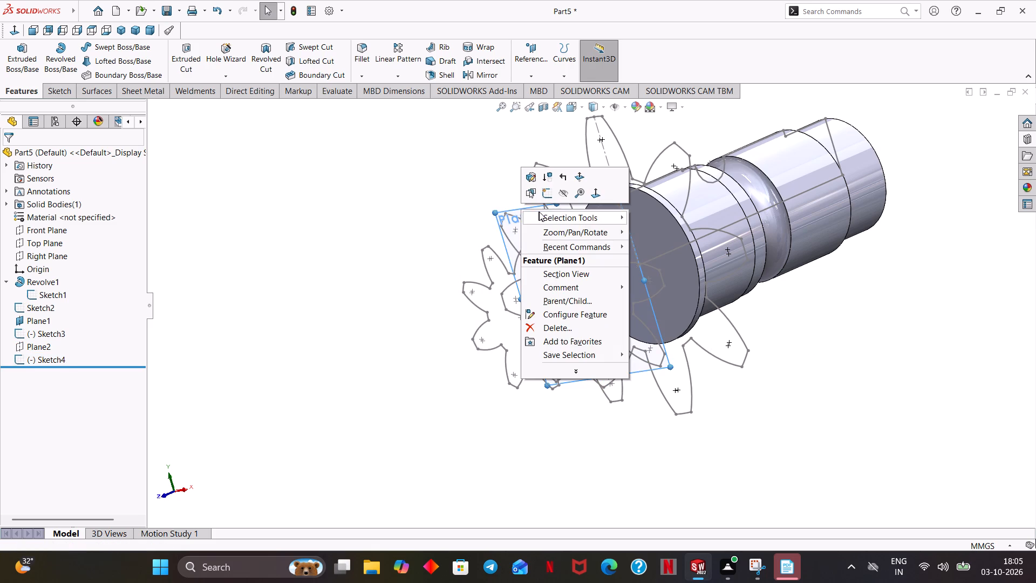
pyautogui.click(563, 194)
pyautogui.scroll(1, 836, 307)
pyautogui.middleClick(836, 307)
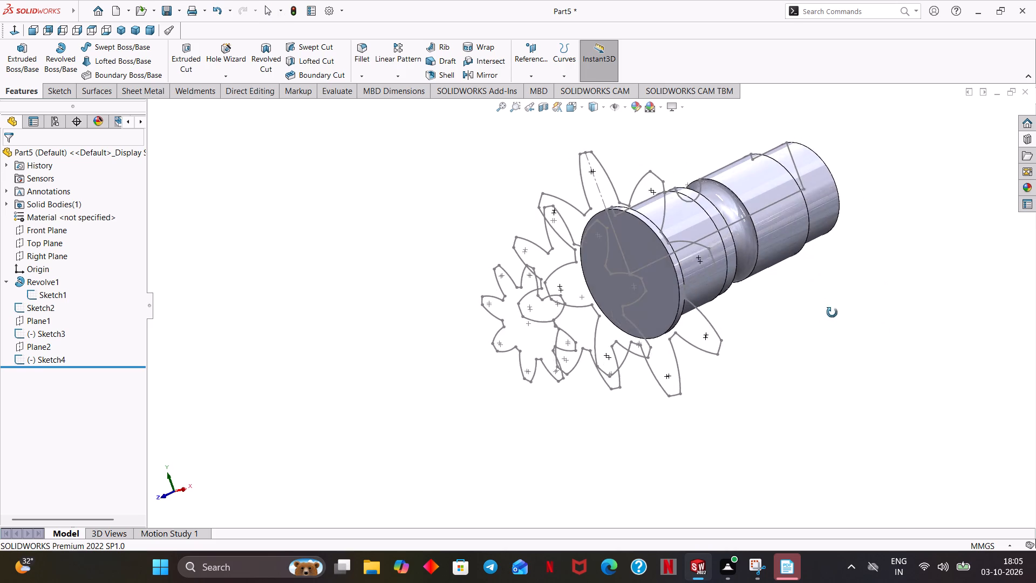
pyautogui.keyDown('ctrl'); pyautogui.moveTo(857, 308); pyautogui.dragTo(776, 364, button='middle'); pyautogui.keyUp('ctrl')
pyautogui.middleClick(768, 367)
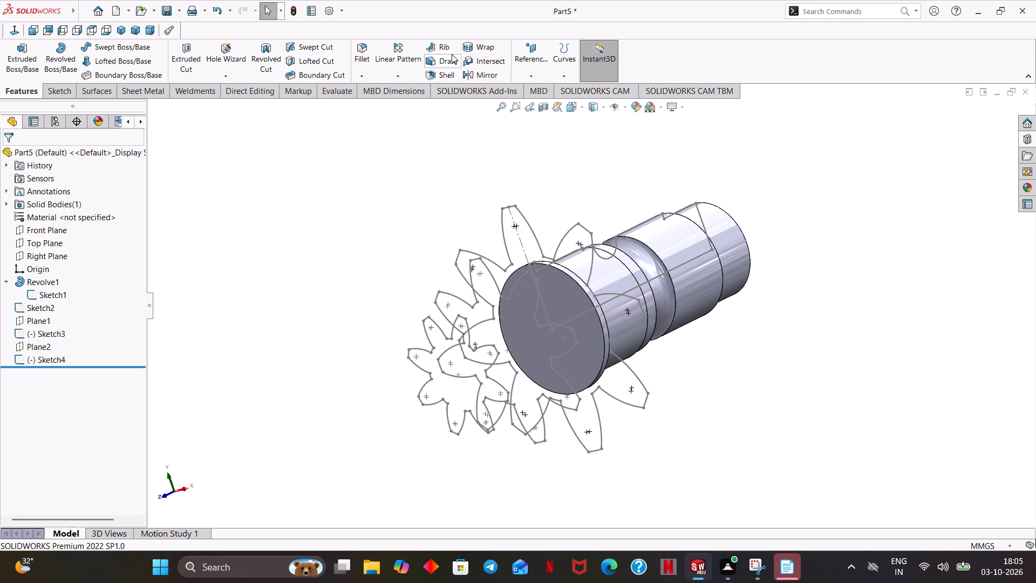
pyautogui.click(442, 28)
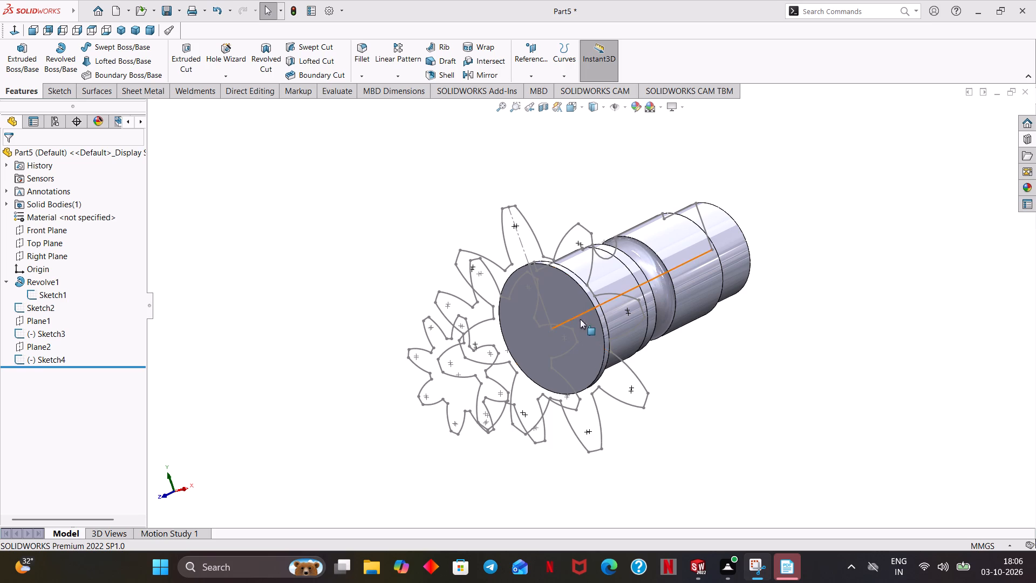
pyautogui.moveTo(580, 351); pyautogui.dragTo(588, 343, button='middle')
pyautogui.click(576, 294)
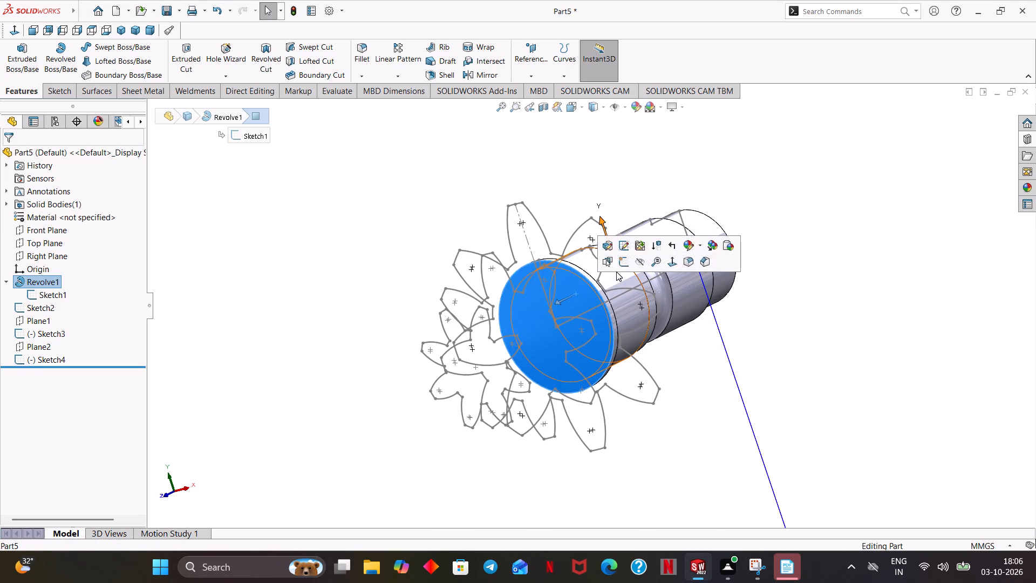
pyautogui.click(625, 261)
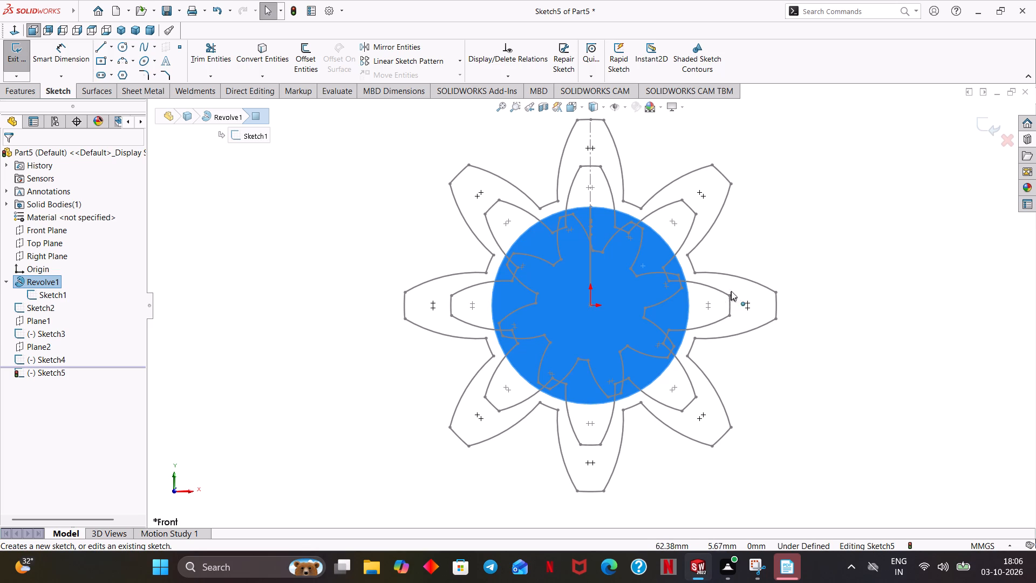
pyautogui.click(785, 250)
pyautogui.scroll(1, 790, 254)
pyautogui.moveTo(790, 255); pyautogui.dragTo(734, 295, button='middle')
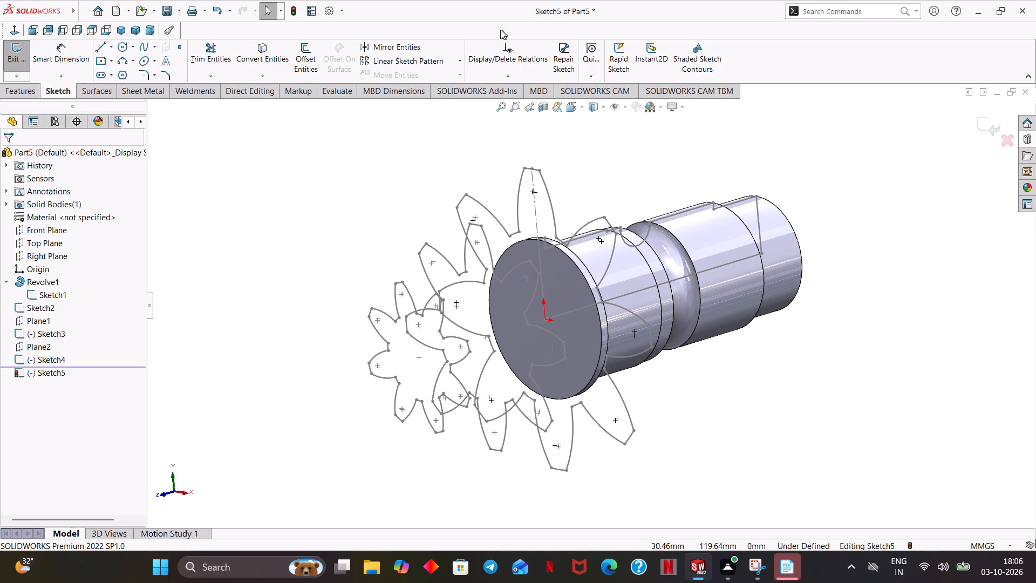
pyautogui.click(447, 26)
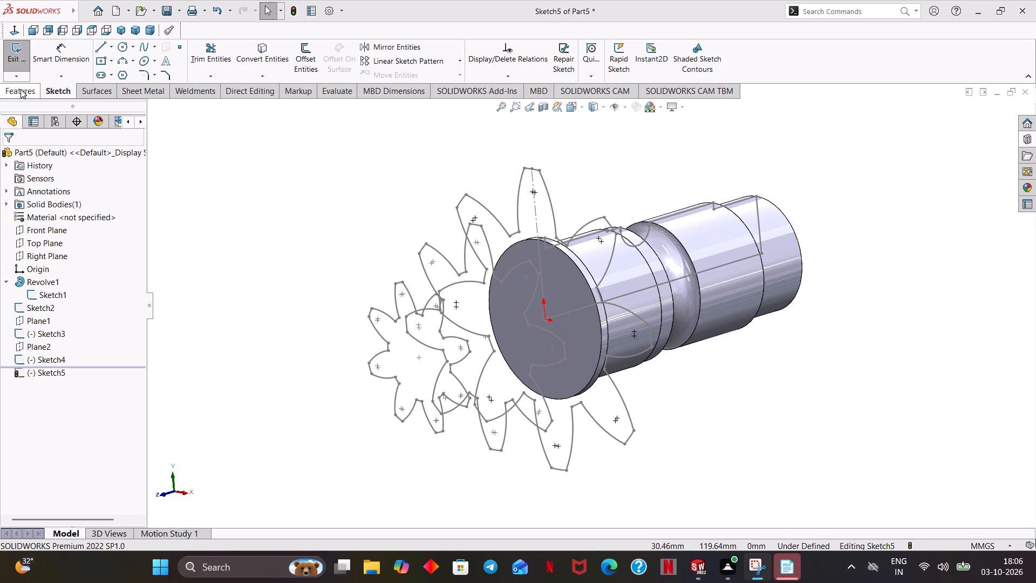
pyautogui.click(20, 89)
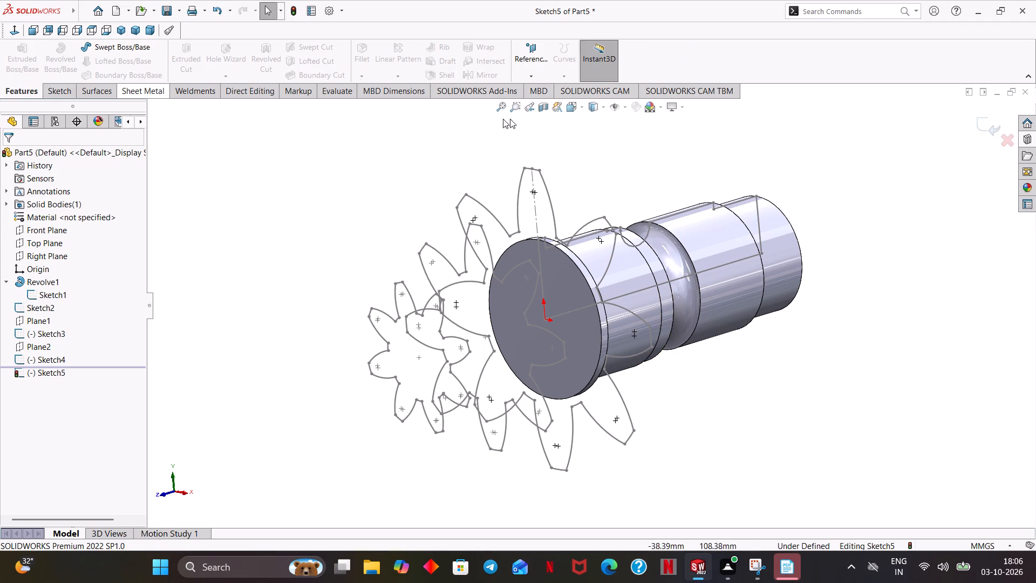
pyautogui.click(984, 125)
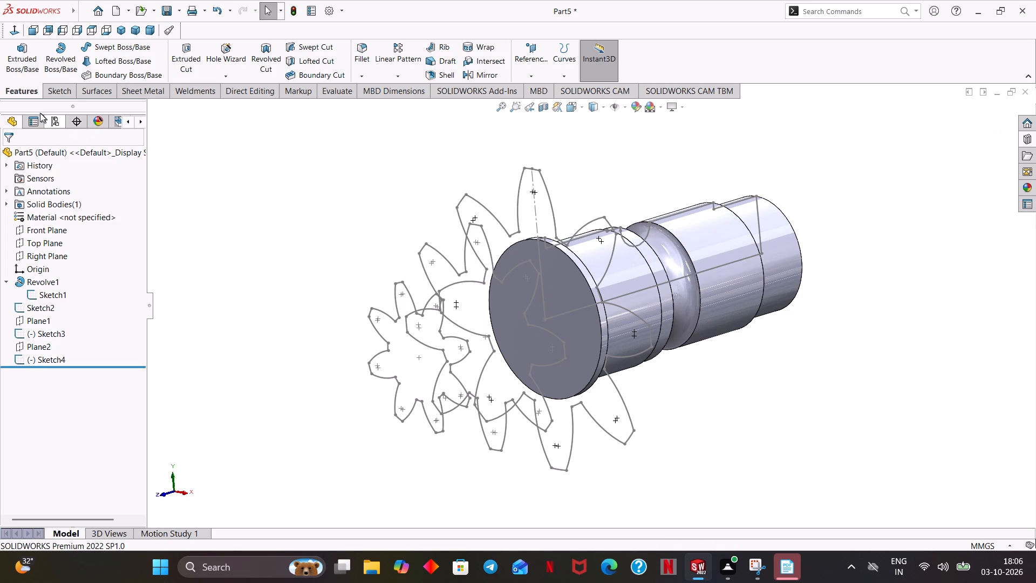
# Loft a solid through the three eight-tooth profiles Sketch2, Sketch3 and Sketch4, matching their top tooth-tip points and merging the result.
pyautogui.click(105, 63)
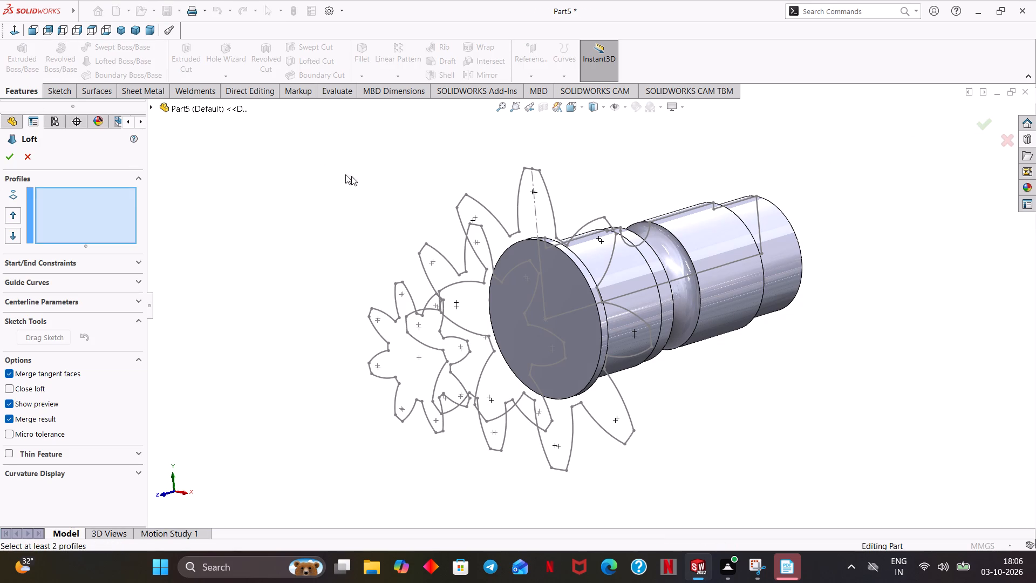
pyautogui.moveTo(669, 227); pyautogui.dragTo(651, 237, button='middle')
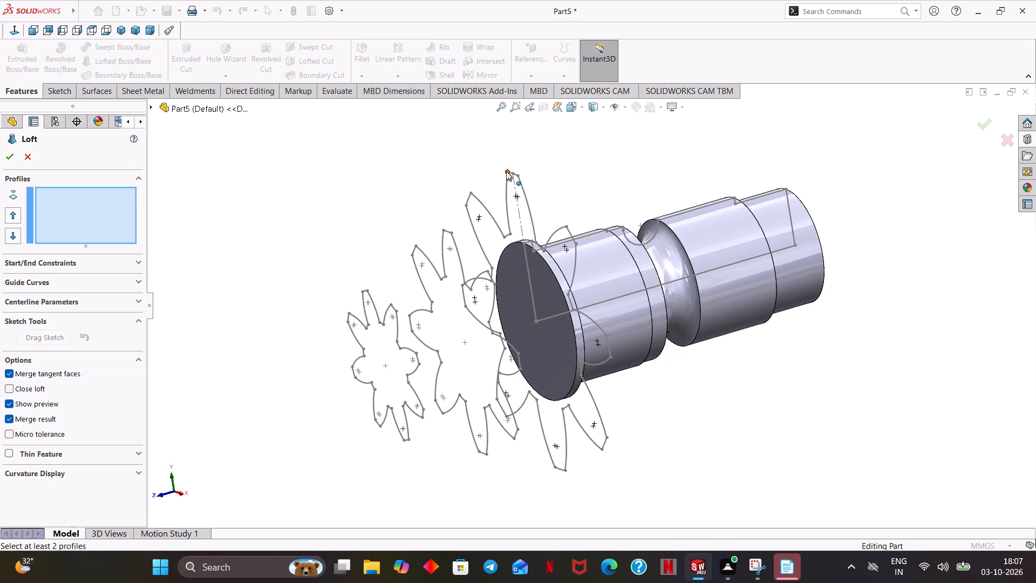
pyautogui.click(506, 171)
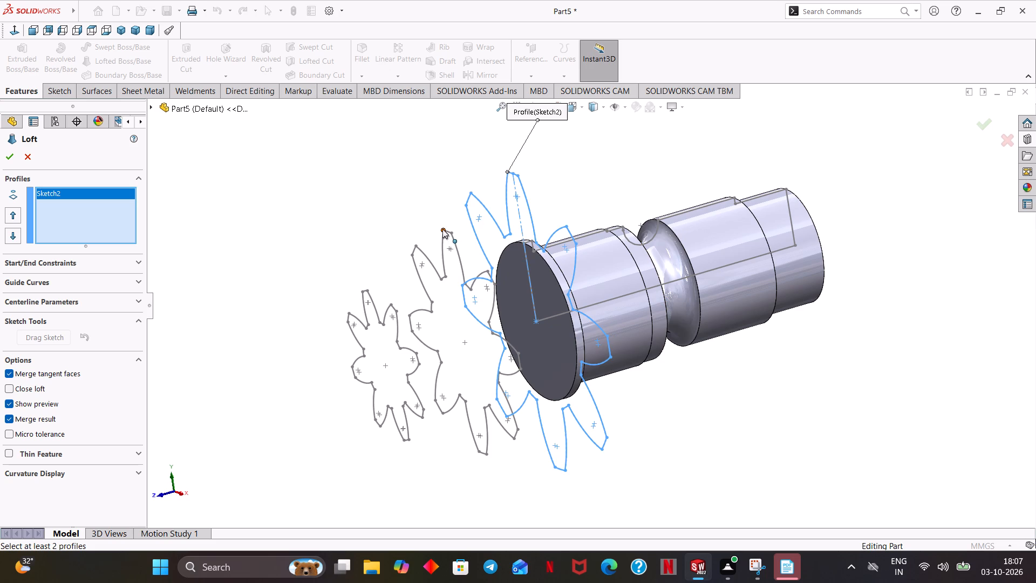
pyautogui.click(442, 229)
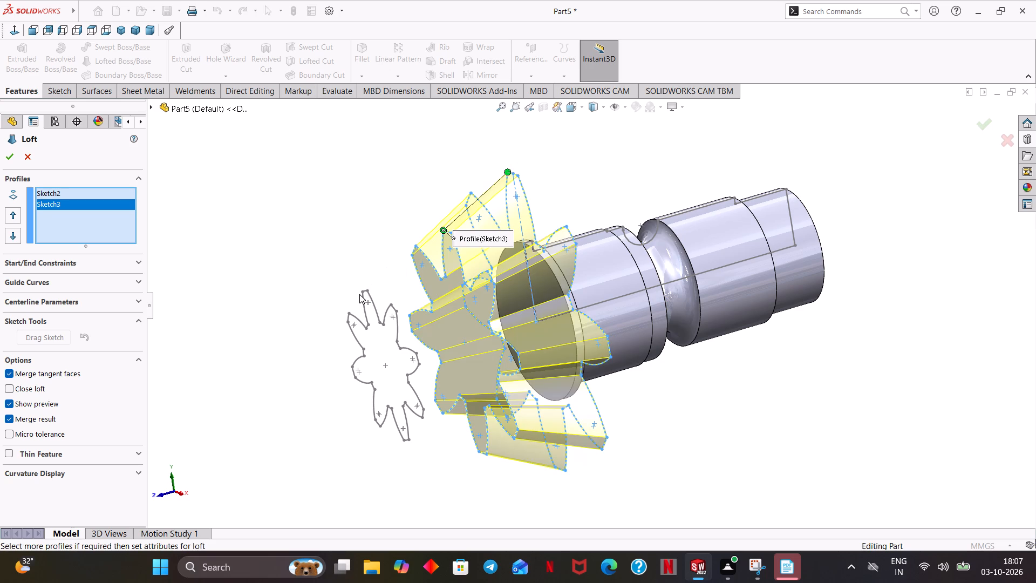
pyautogui.click(363, 293)
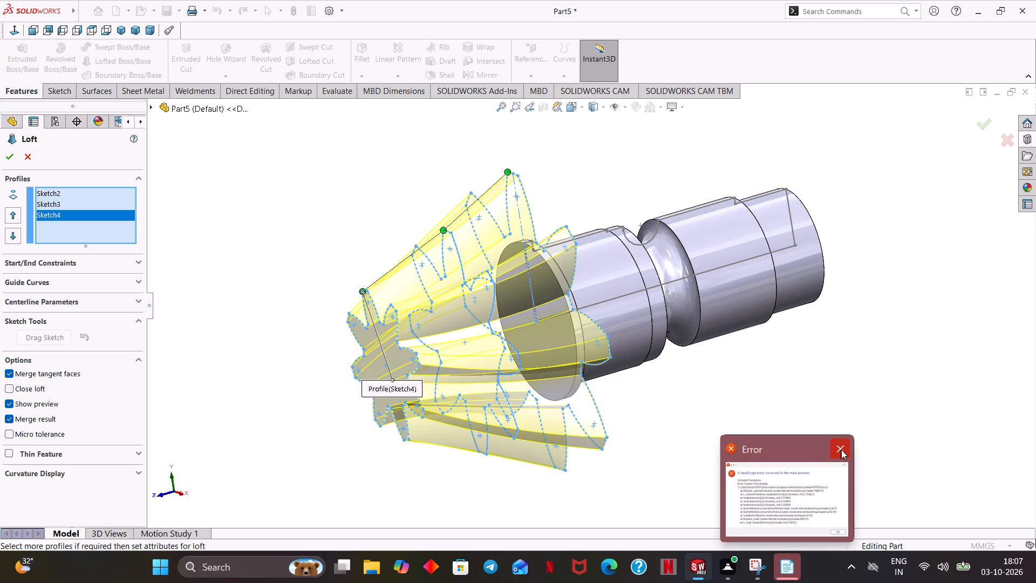
pyautogui.click(844, 450)
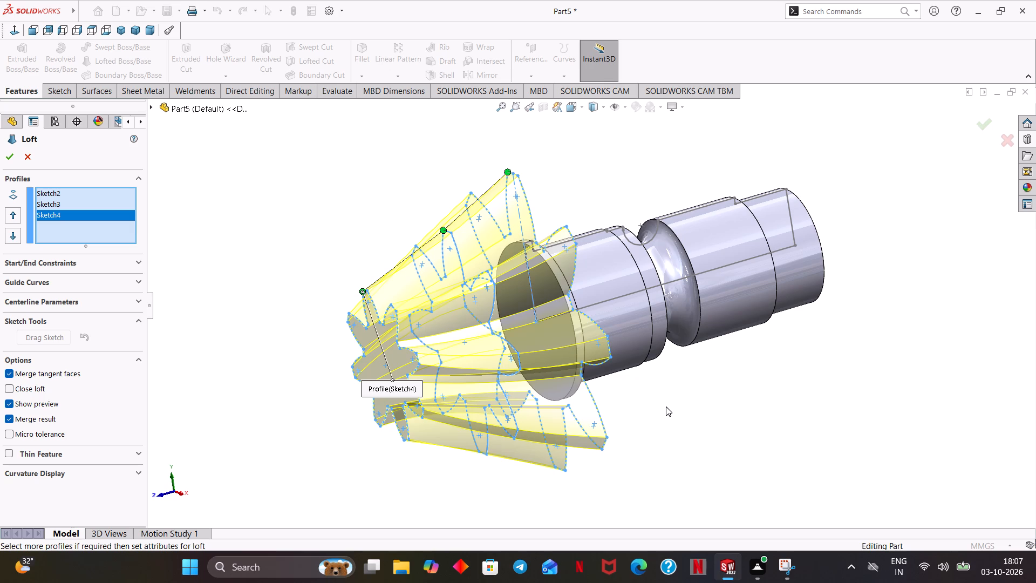
pyautogui.moveTo(737, 426); pyautogui.dragTo(784, 436, button='middle')
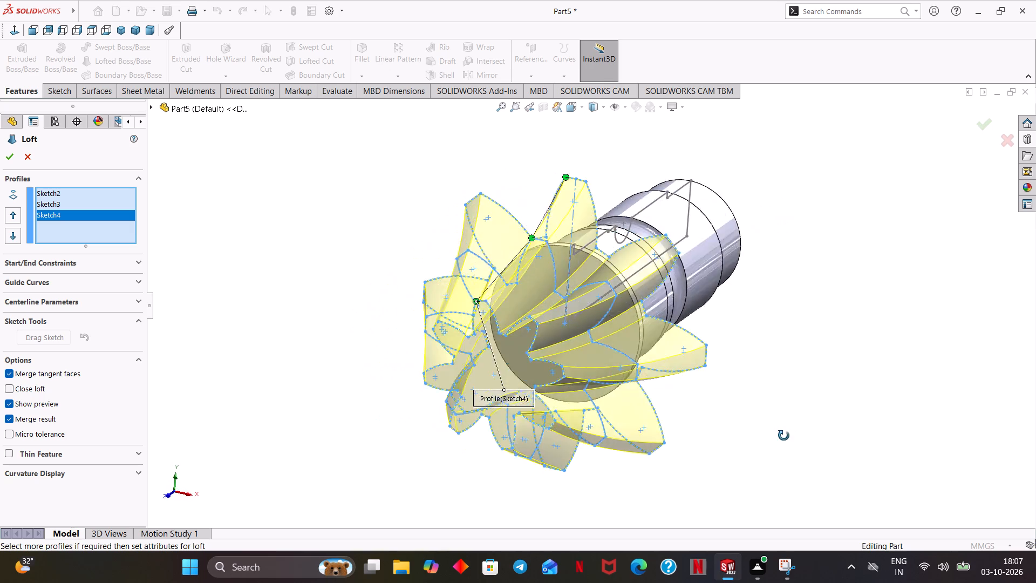
pyautogui.moveTo(784, 436); pyautogui.dragTo(813, 377, button='middle')
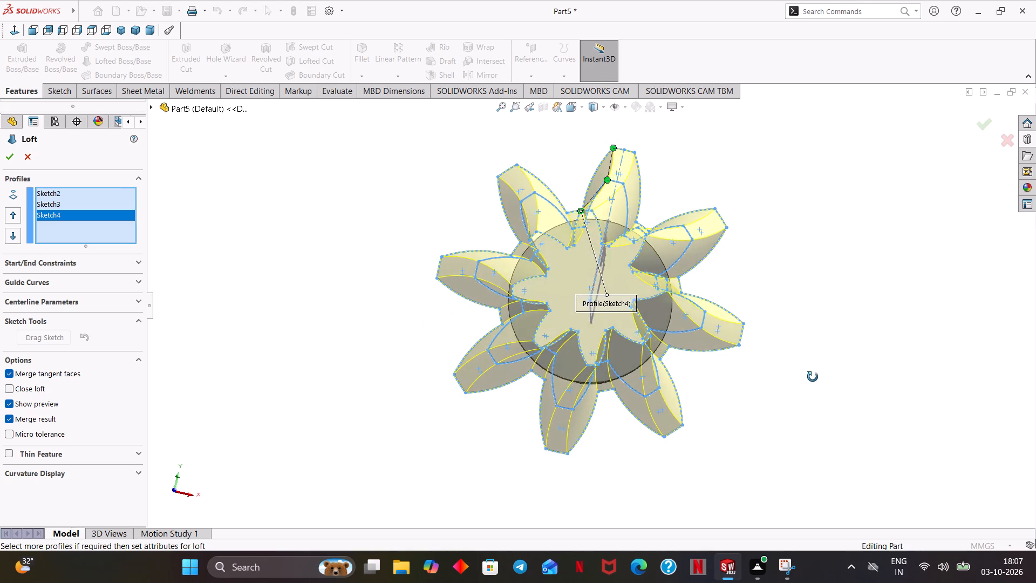
pyautogui.moveTo(813, 377); pyautogui.dragTo(735, 440, button='middle')
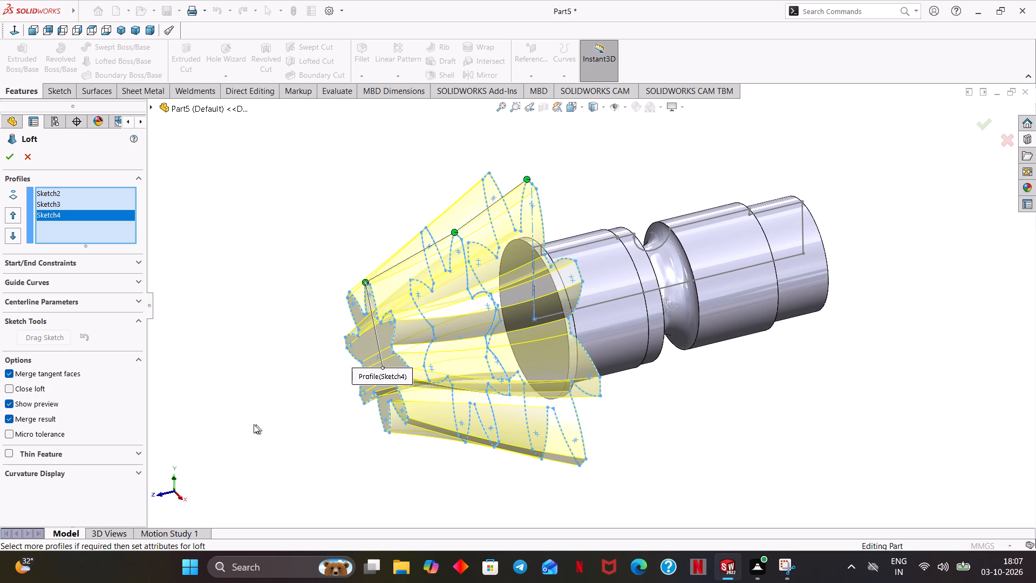
pyautogui.click(14, 159)
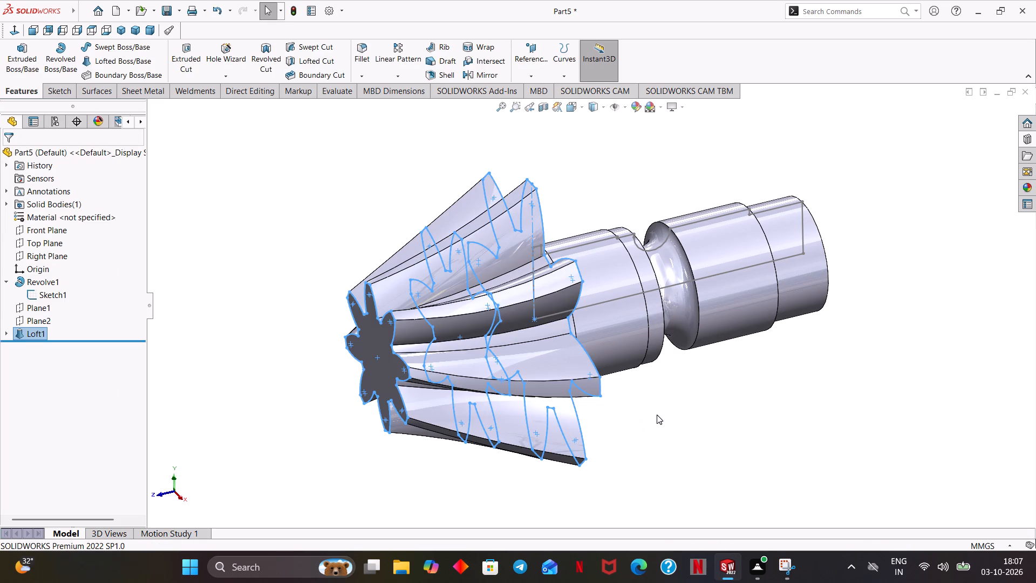
# Hide the shaft's revolve sketch Sketch1 and the eight-tooth gear profile Sketch2 in the model view.
pyautogui.click(657, 415)
pyautogui.moveTo(657, 415); pyautogui.dragTo(658, 416, button='middle')
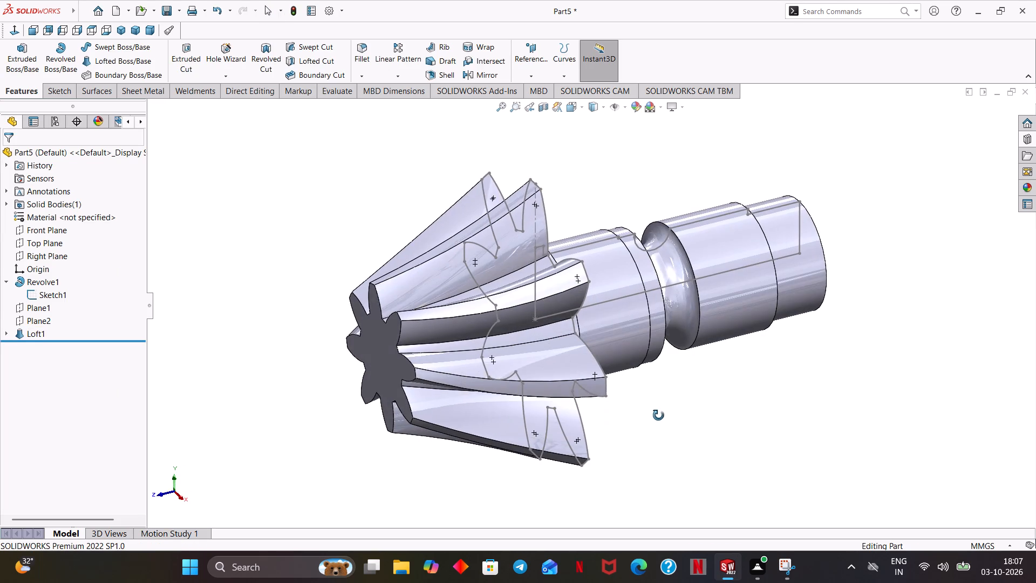
pyautogui.moveTo(658, 416); pyautogui.dragTo(644, 420, button='middle')
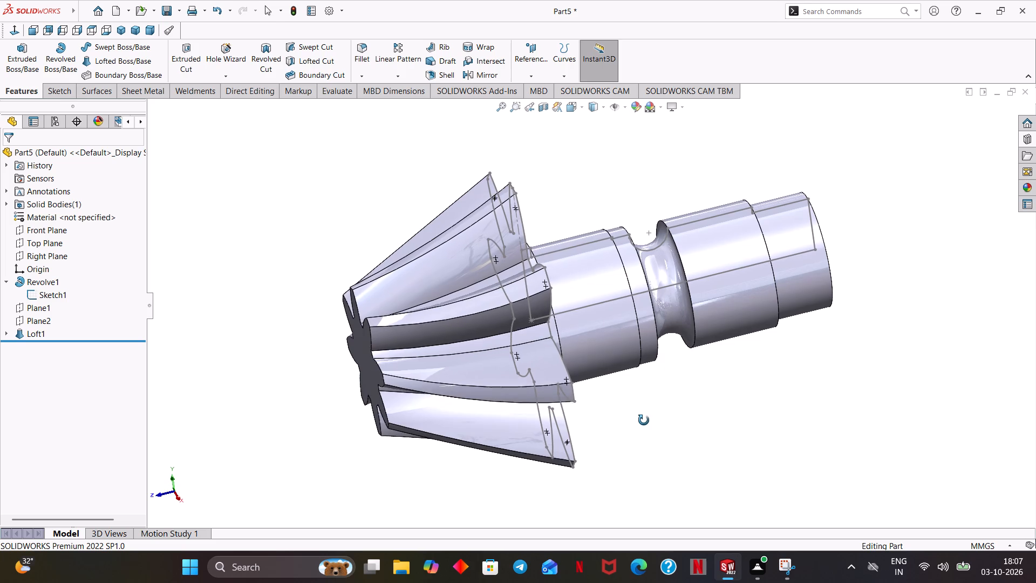
pyautogui.moveTo(644, 420); pyautogui.dragTo(644, 417, button='middle')
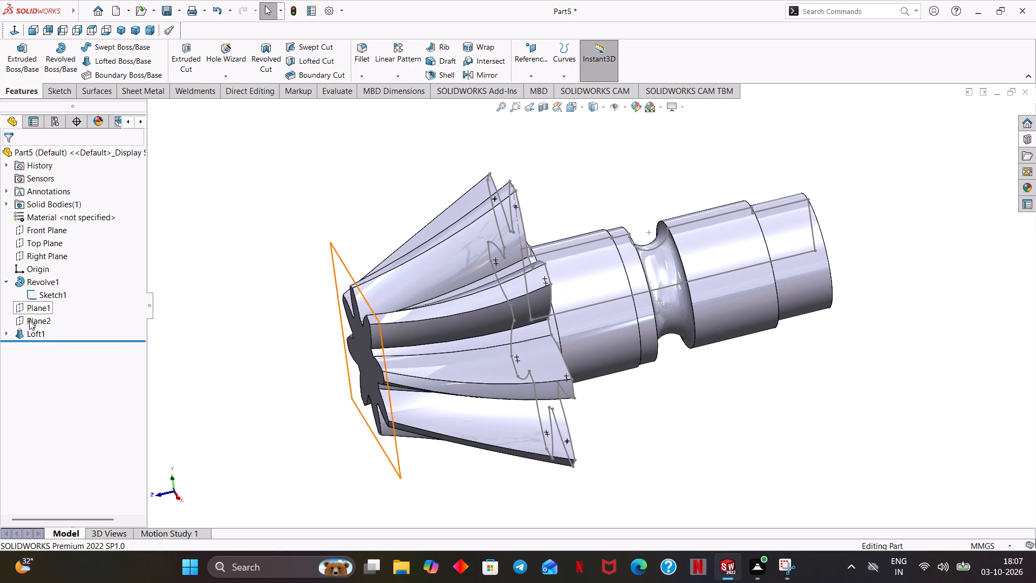
pyautogui.rightClick(35, 309)
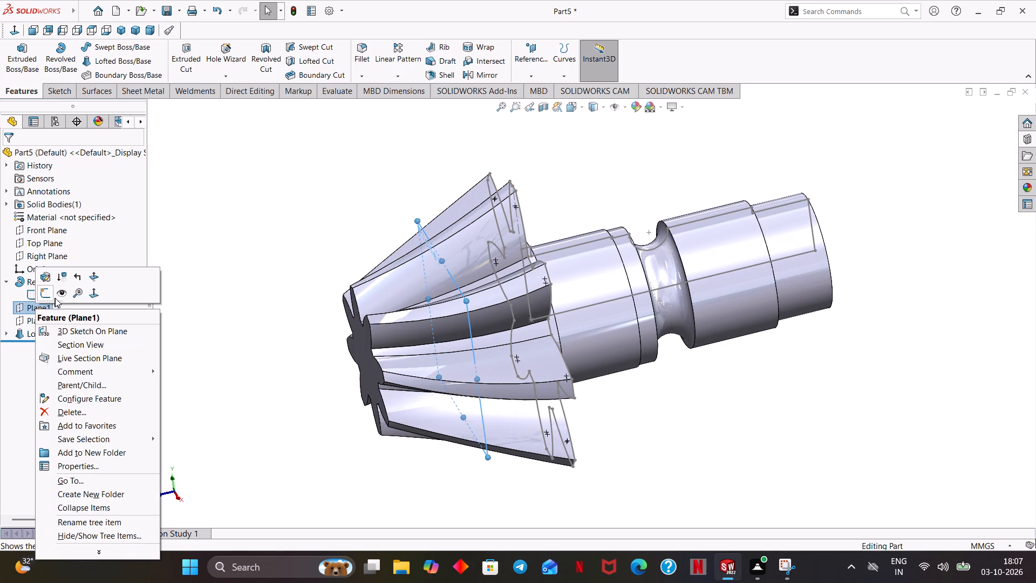
pyautogui.click(202, 302)
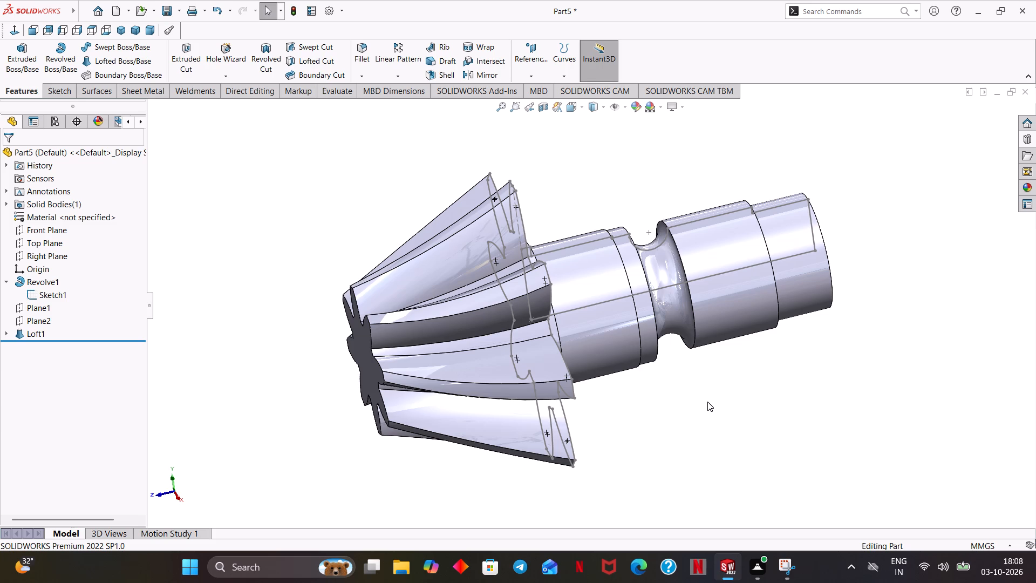
pyautogui.moveTo(781, 423); pyautogui.dragTo(809, 417, button='middle')
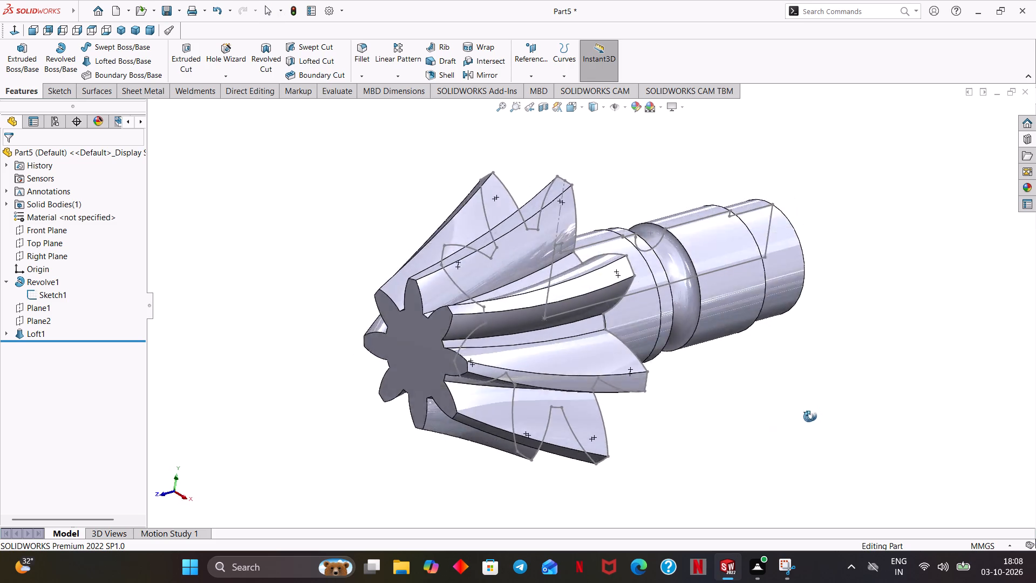
pyautogui.moveTo(809, 417); pyautogui.dragTo(773, 433, button='middle')
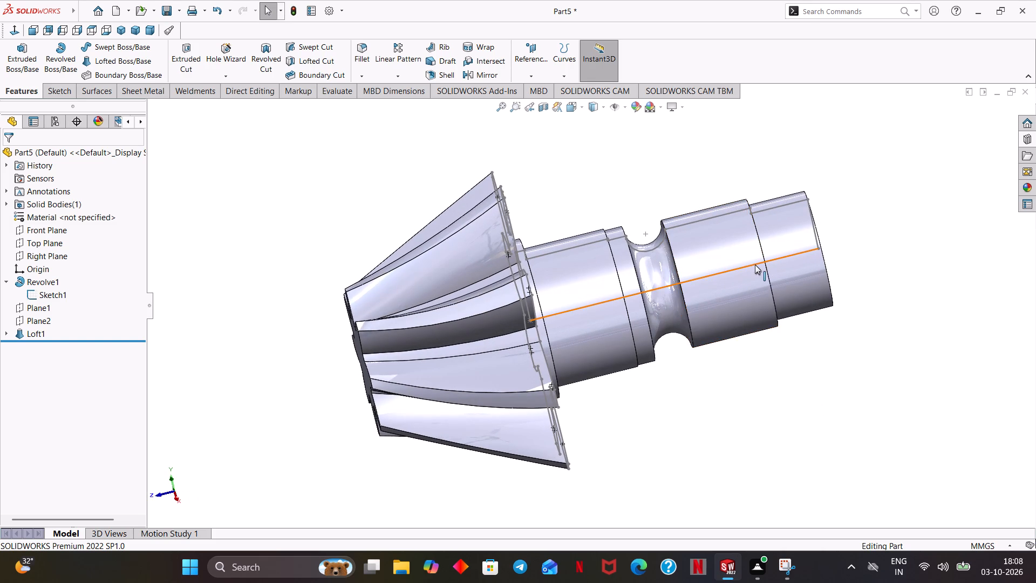
pyautogui.rightClick(746, 265)
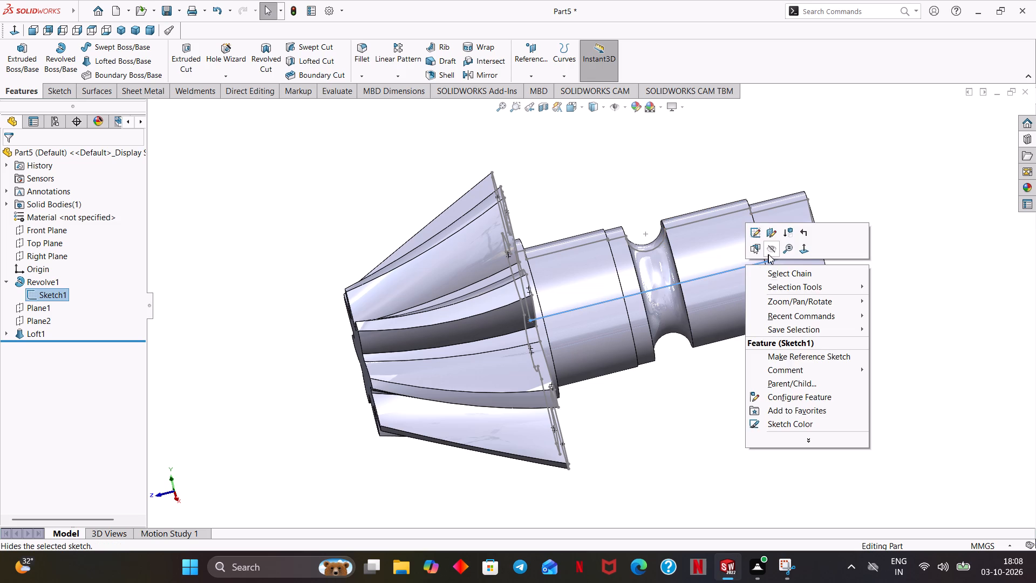
pyautogui.click(769, 252)
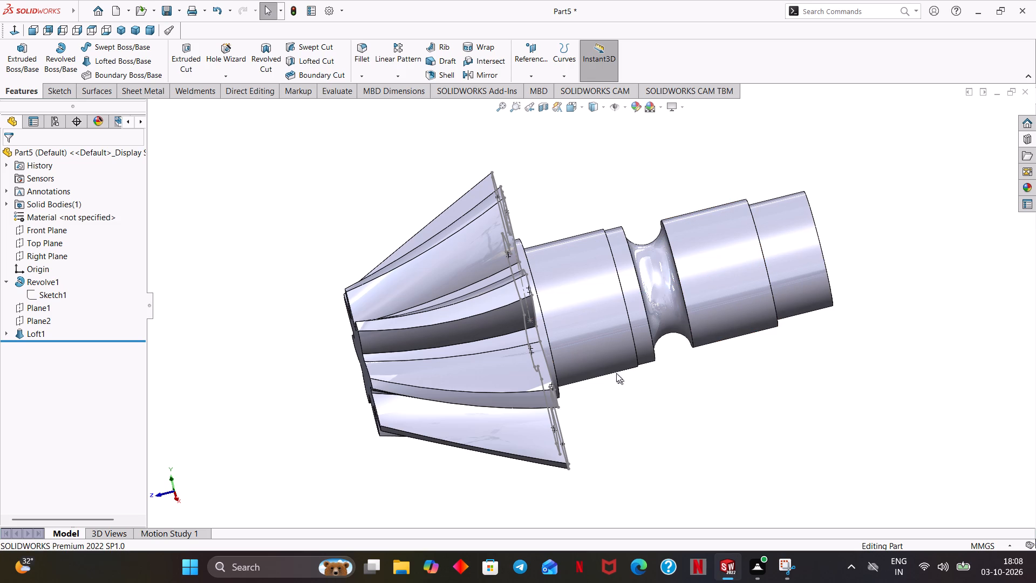
pyautogui.moveTo(621, 349); pyautogui.dragTo(644, 357, button='middle')
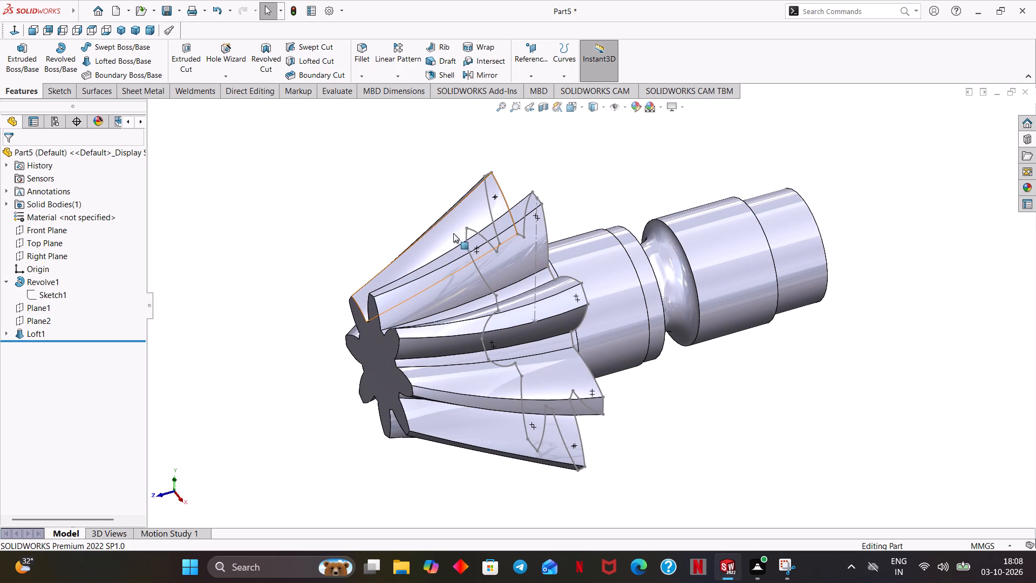
pyautogui.moveTo(473, 228); pyautogui.dragTo(483, 244, button='middle')
pyautogui.rightClick(485, 236)
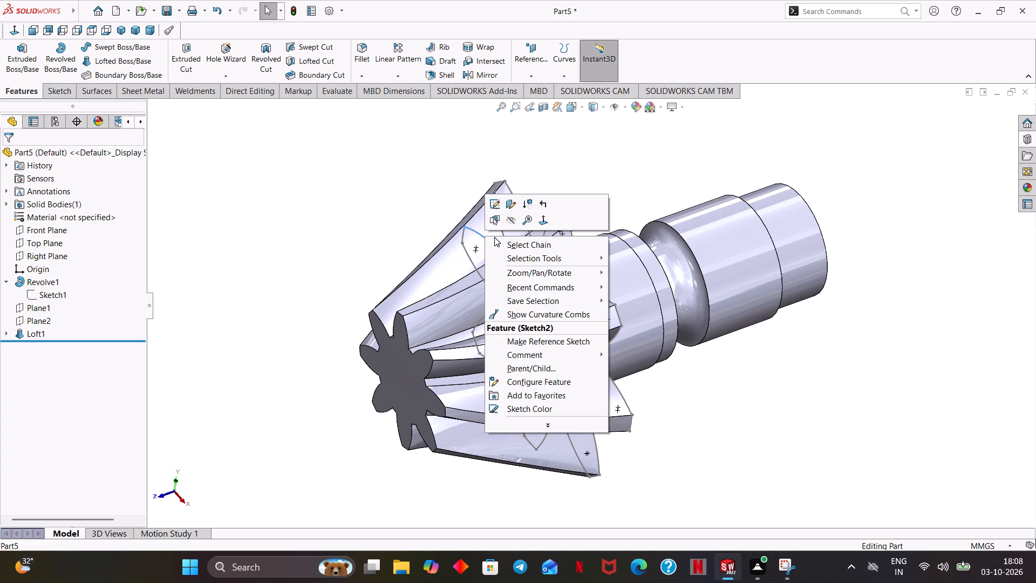
pyautogui.click(510, 223)
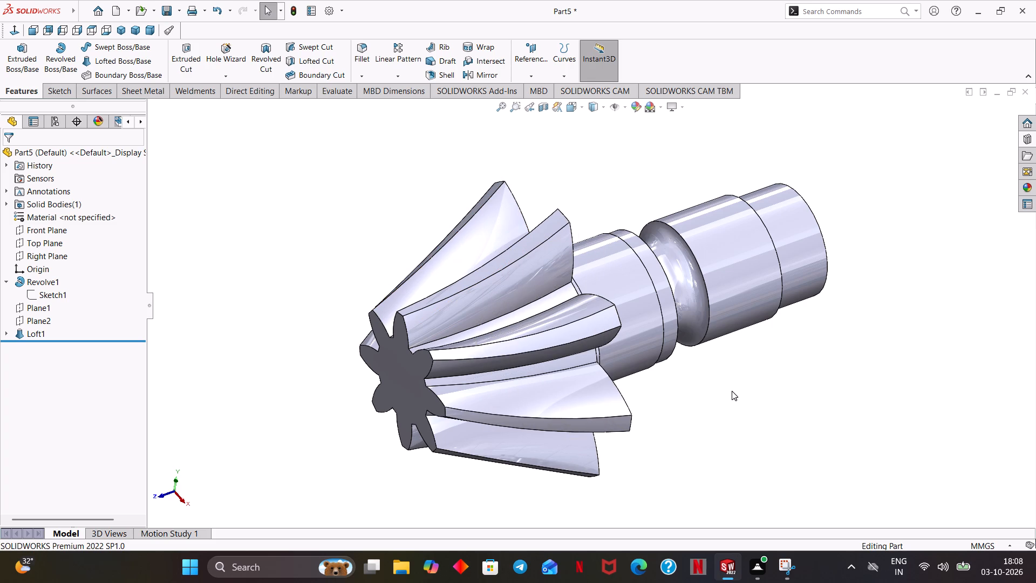
# Select the whole part and examine the twisted tapering teeth, the shaft and both end faces from all sides.
pyautogui.moveTo(716, 394); pyautogui.dragTo(702, 398, button='middle')
pyautogui.scroll(1, 686, 390)
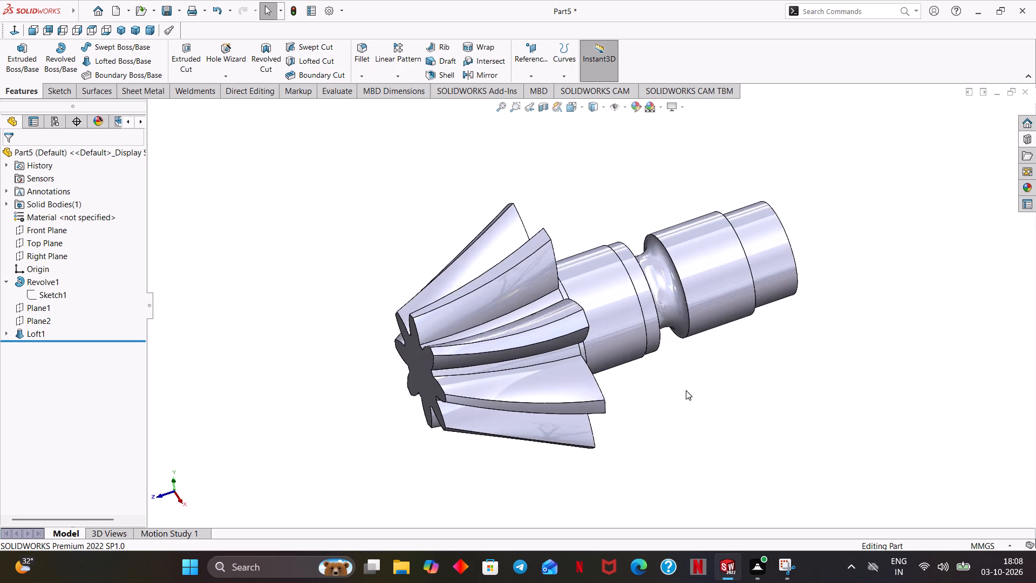
pyautogui.moveTo(685, 390); pyautogui.dragTo(278, 406, button='middle')
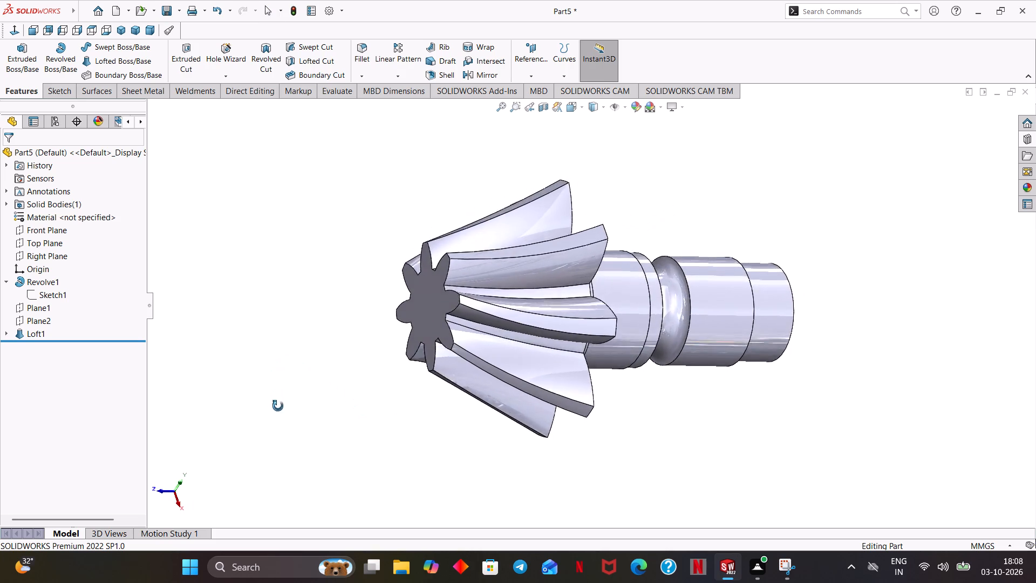
pyautogui.moveTo(278, 406); pyautogui.dragTo(292, 441, button='middle')
pyautogui.click(445, 25)
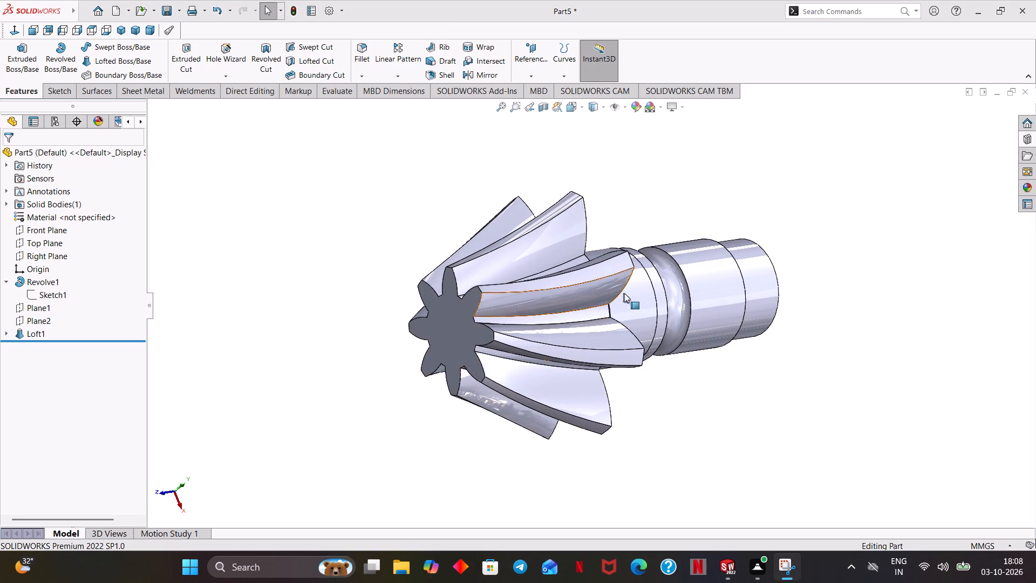
pyautogui.moveTo(690, 317); pyautogui.dragTo(687, 369, button='middle')
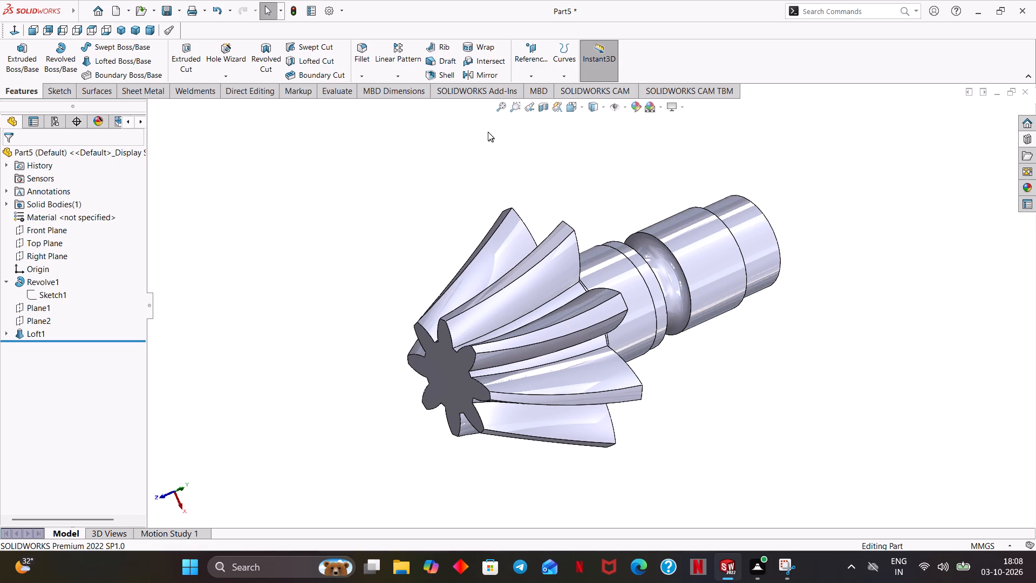
pyautogui.click(440, 22)
pyautogui.click(1030, 186)
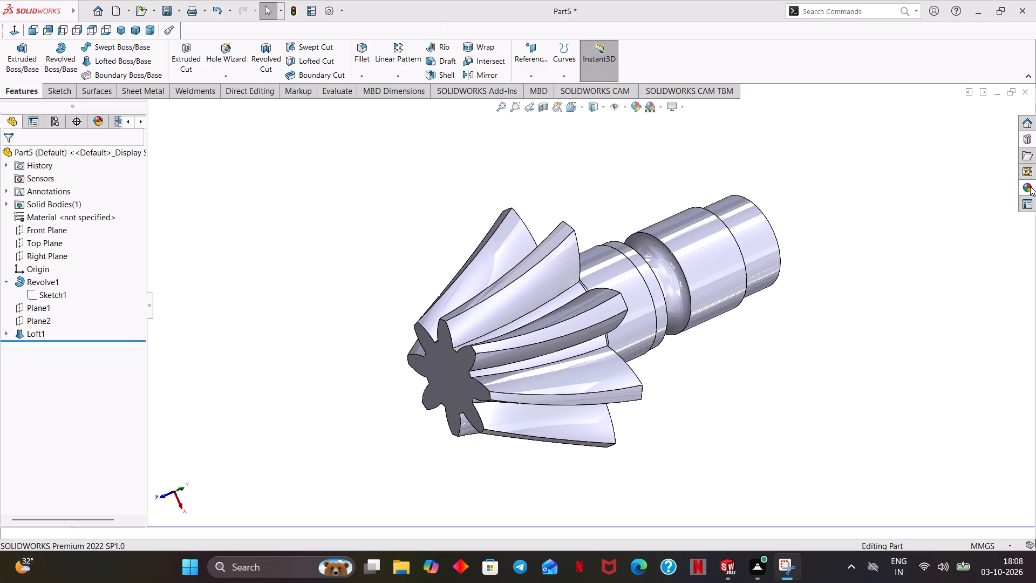
pyautogui.click(98, 152)
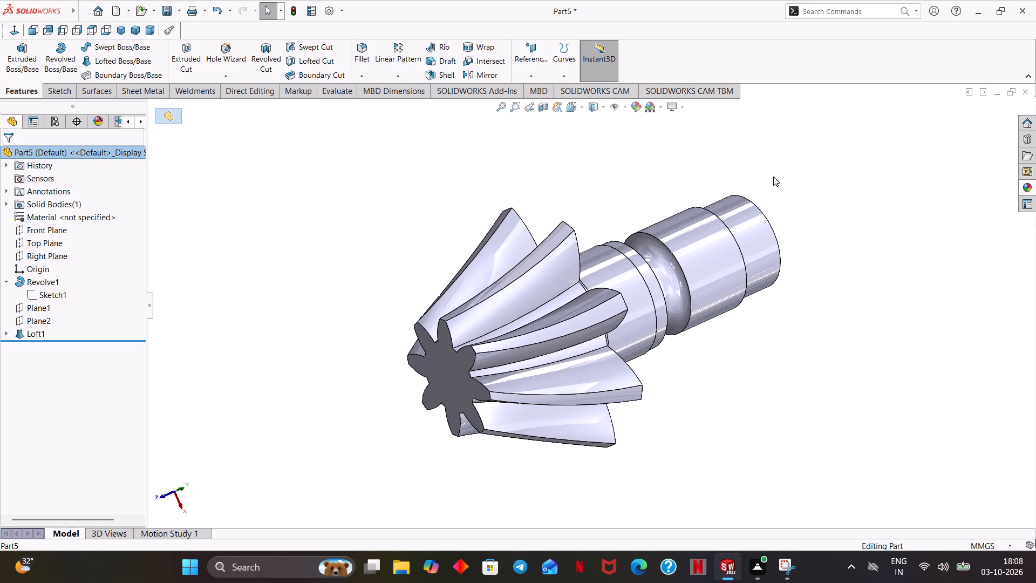
pyautogui.click(446, 29)
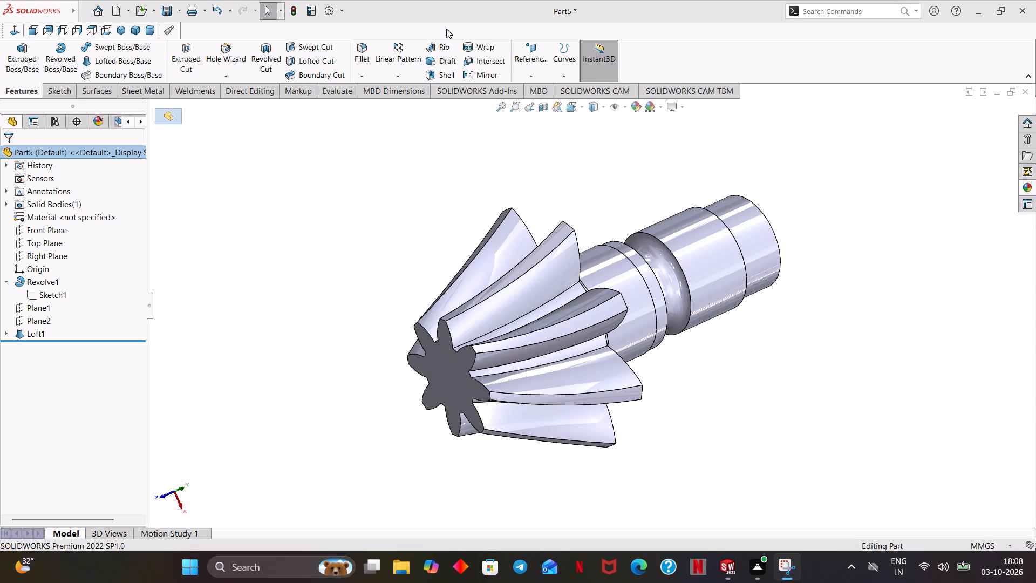
pyautogui.moveTo(398, 237); pyautogui.dragTo(412, 232, button='middle')
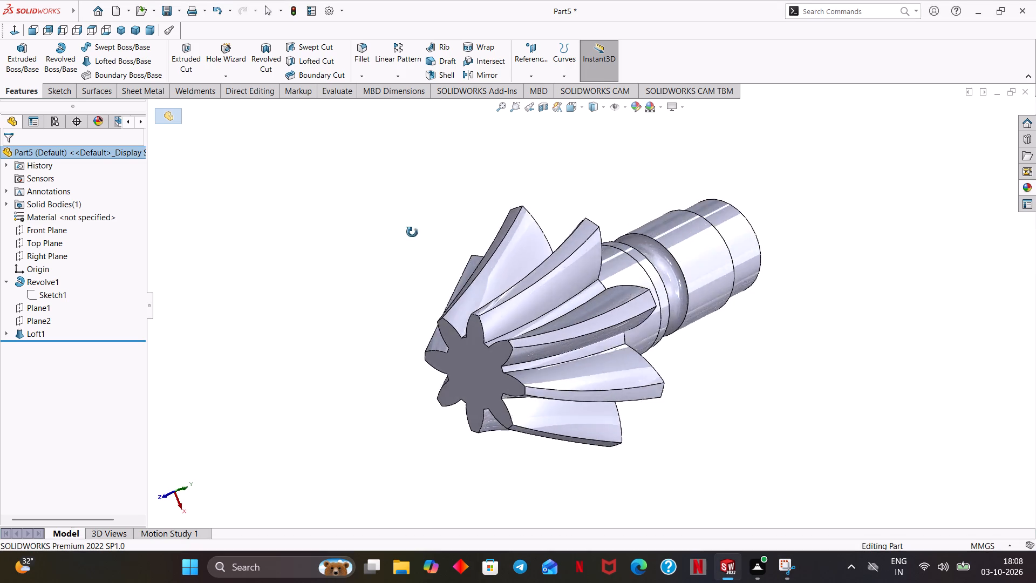
pyautogui.moveTo(412, 232); pyautogui.dragTo(379, 243, button='middle')
pyautogui.moveTo(410, 251); pyautogui.dragTo(433, 242, button='middle')
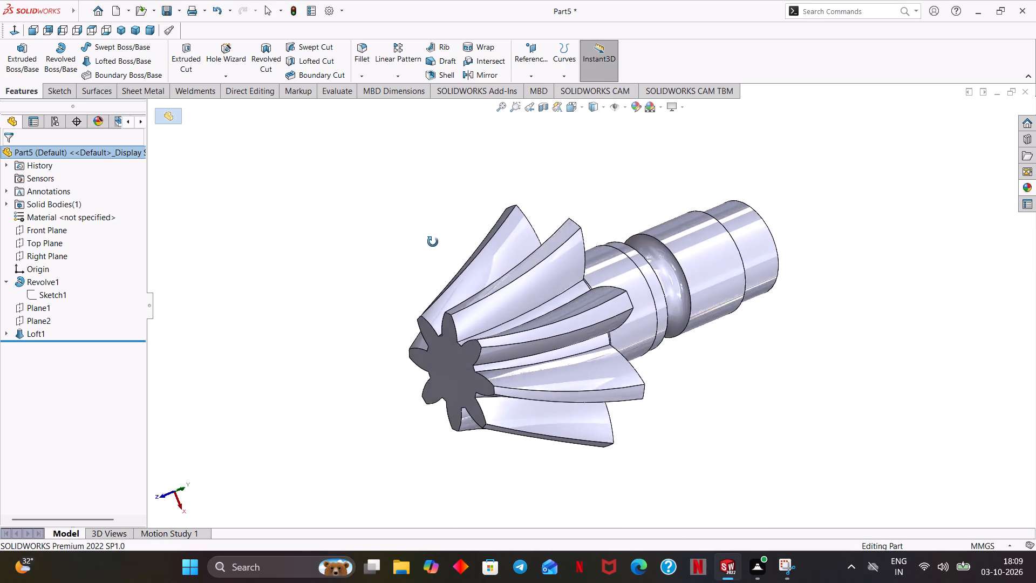
pyautogui.moveTo(433, 242); pyautogui.dragTo(544, 248, button='middle')
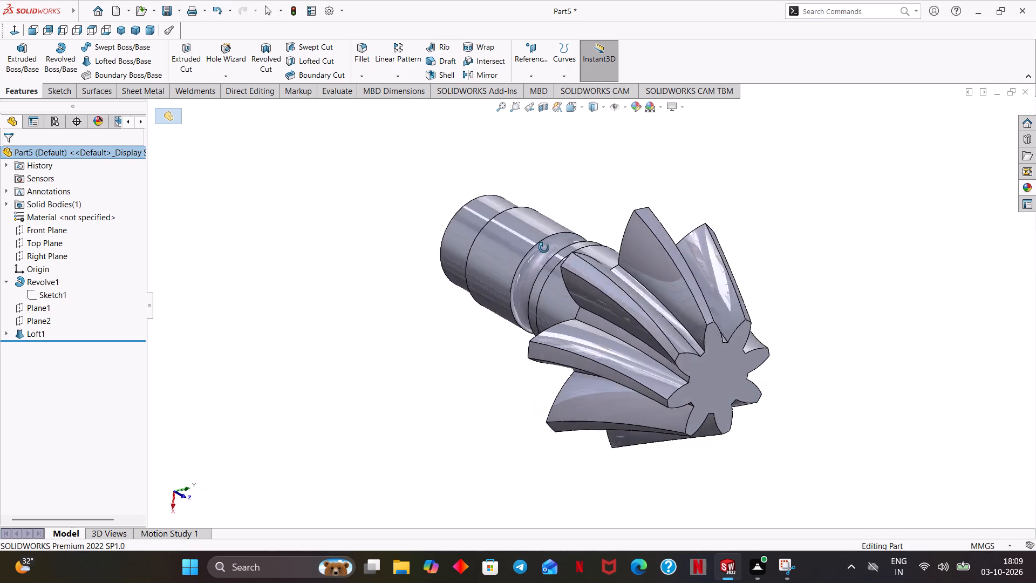
pyautogui.moveTo(544, 248); pyautogui.dragTo(890, 255, button='middle')
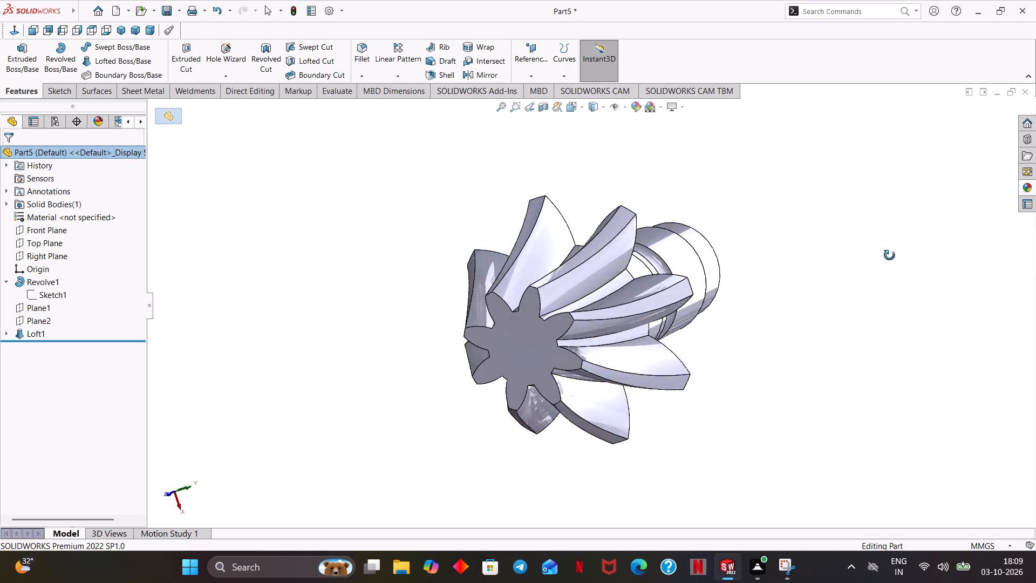
pyautogui.moveTo(890, 255); pyautogui.dragTo(678, 273, button='middle')
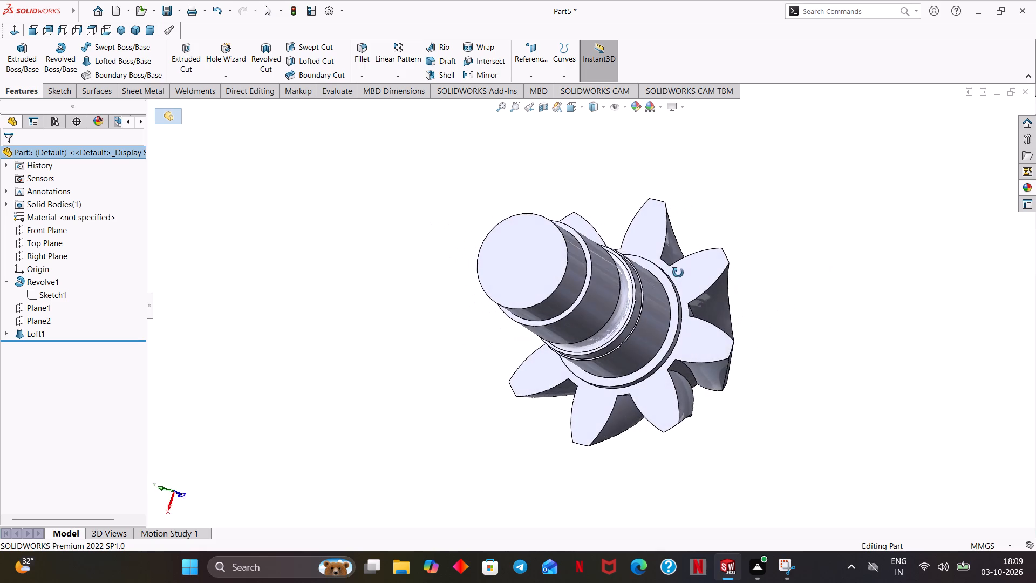
pyautogui.moveTo(678, 273); pyautogui.dragTo(701, 309, button='middle')
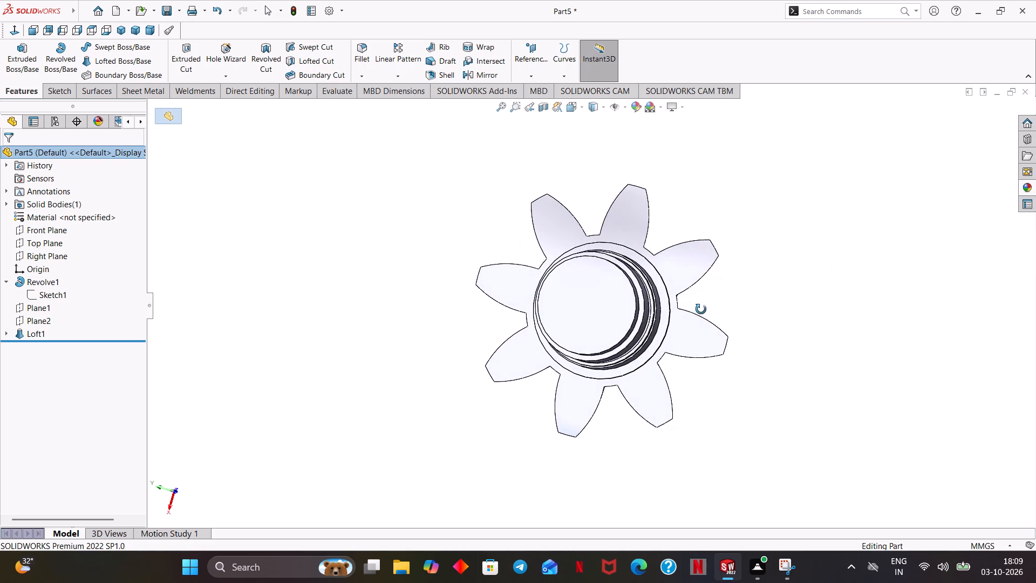
pyautogui.moveTo(701, 309); pyautogui.dragTo(651, 306, button='middle')
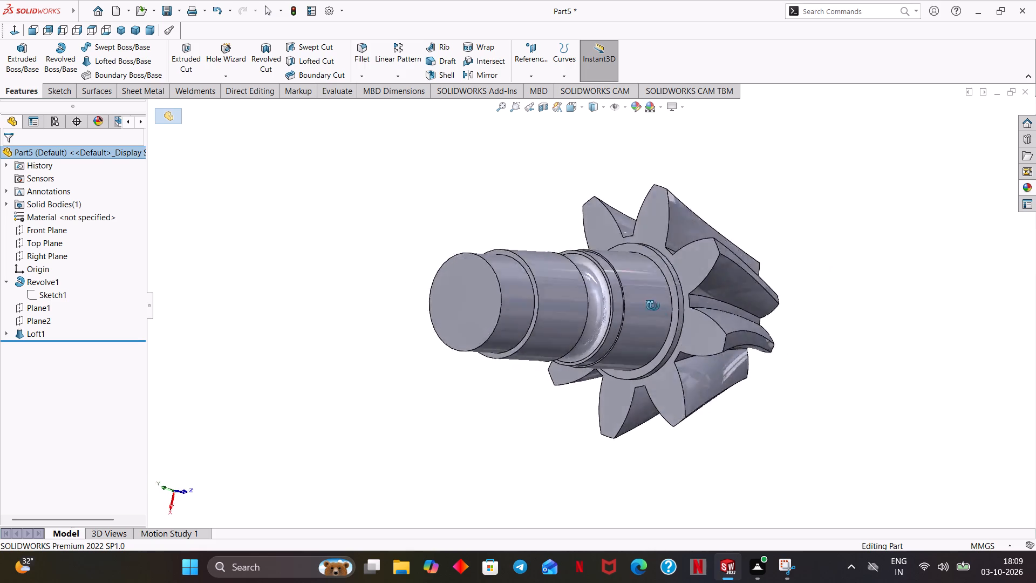
pyautogui.moveTo(651, 306); pyautogui.dragTo(424, 304, button='middle')
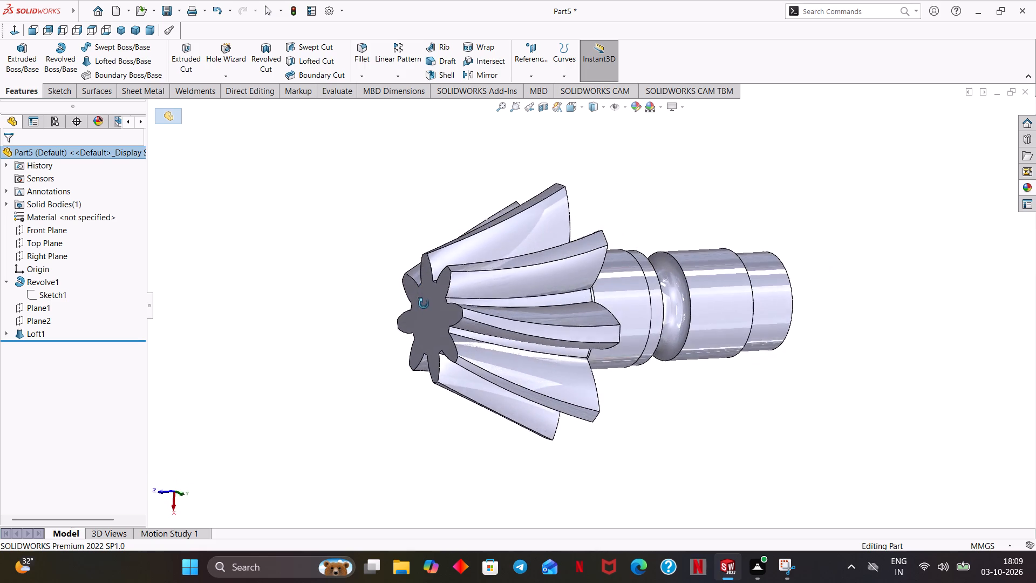
pyautogui.moveTo(424, 304); pyautogui.dragTo(414, 314, button='middle')
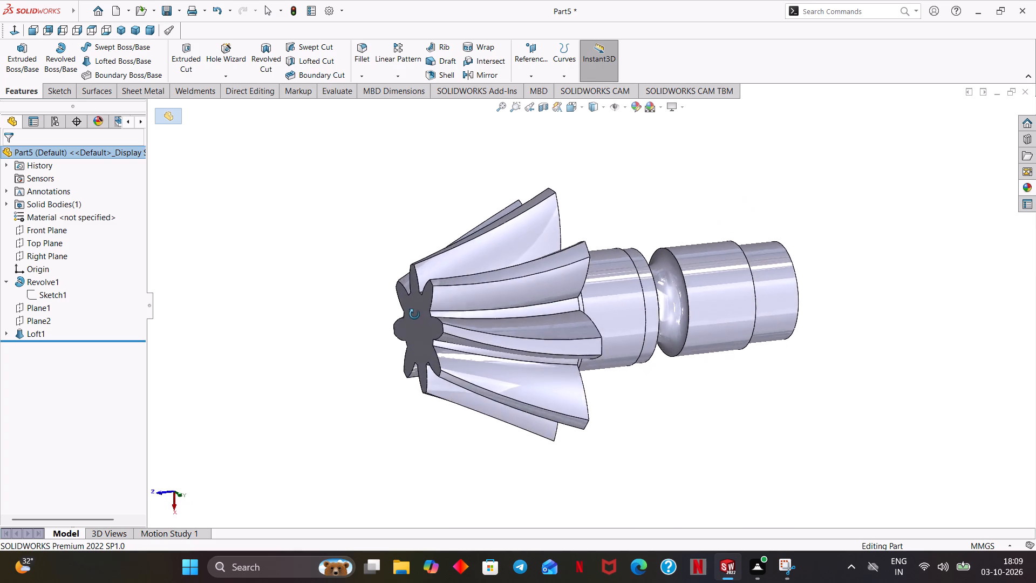
pyautogui.moveTo(414, 314); pyautogui.dragTo(424, 331, button='middle')
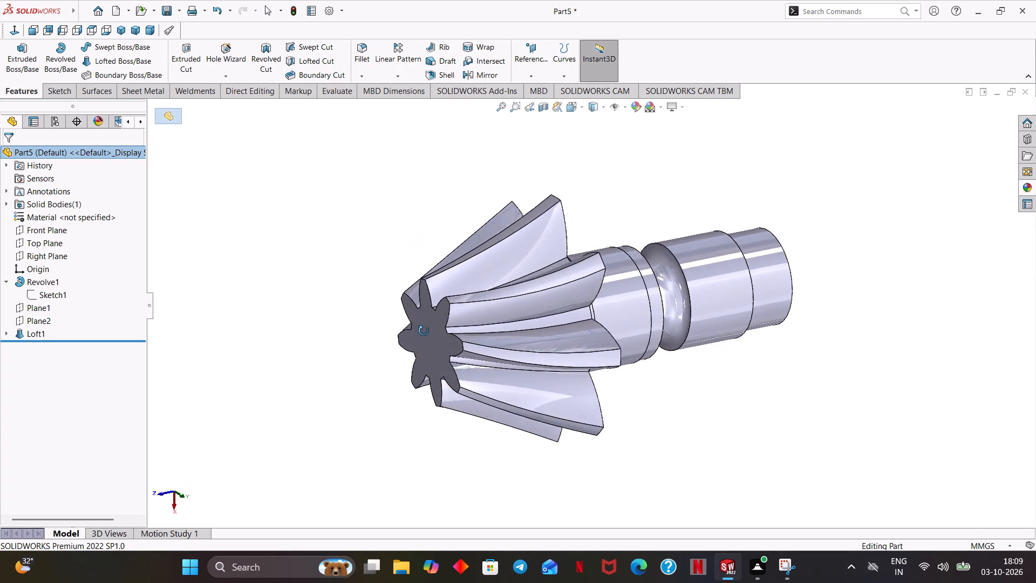
pyautogui.moveTo(424, 331); pyautogui.dragTo(424, 362, button='middle')
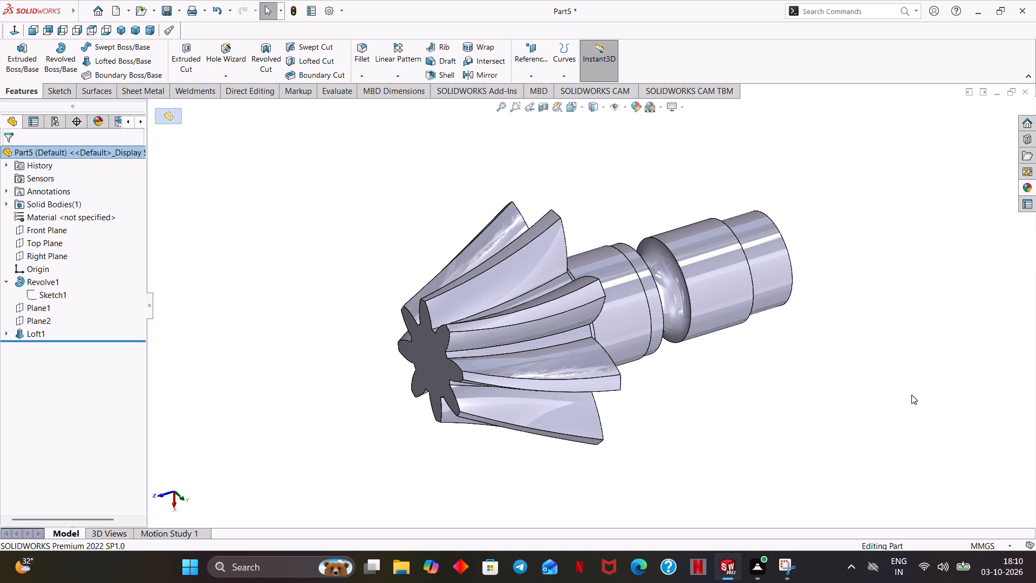
pyautogui.moveTo(704, 387); pyautogui.dragTo(704, 395, button='middle')
pyautogui.click(444, 24)
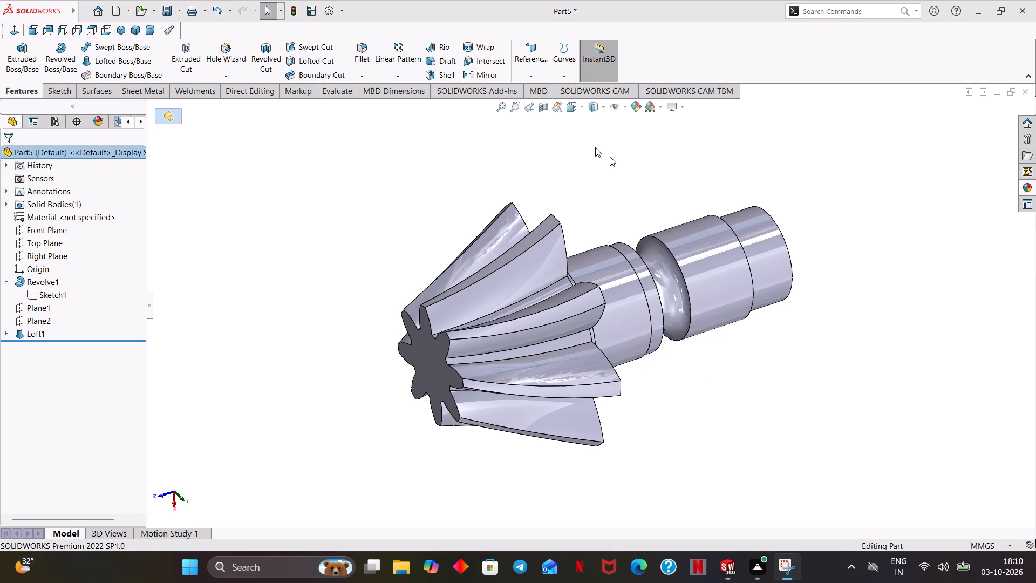
# Apply the polished steel appearance from the Metal > Steel library to the whole part.
pyautogui.click(1027, 186)
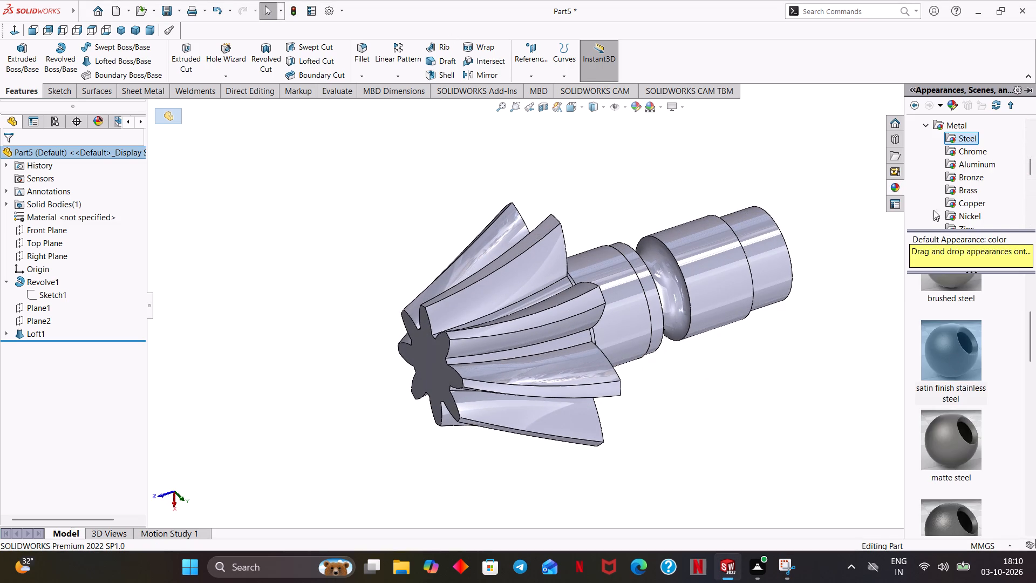
pyautogui.click(959, 137)
pyautogui.scroll(2, 952, 379)
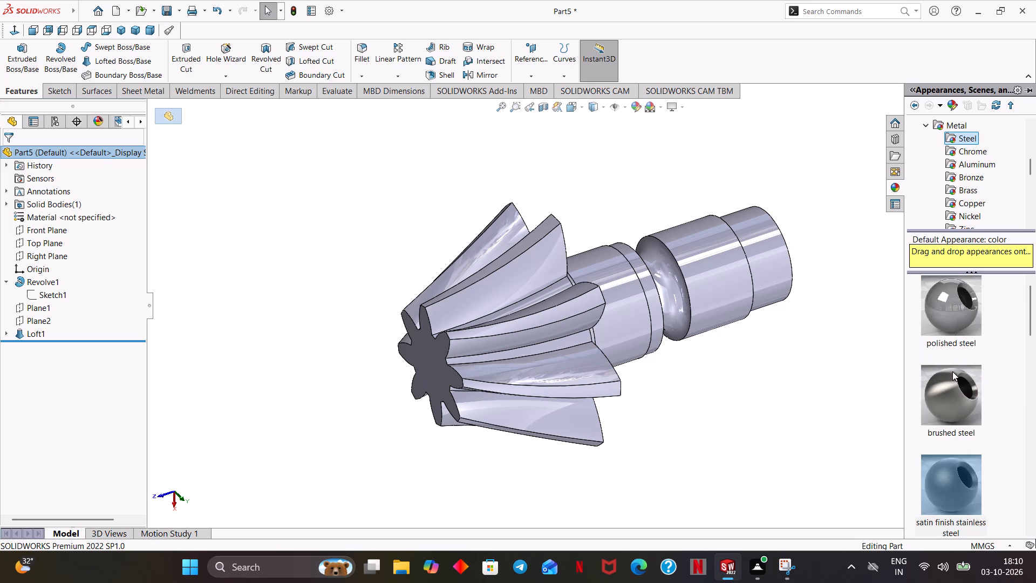
pyautogui.scroll(1, 952, 371)
pyautogui.doubleClick(951, 337)
pyautogui.moveTo(747, 388); pyautogui.dragTo(571, 396, button='middle')
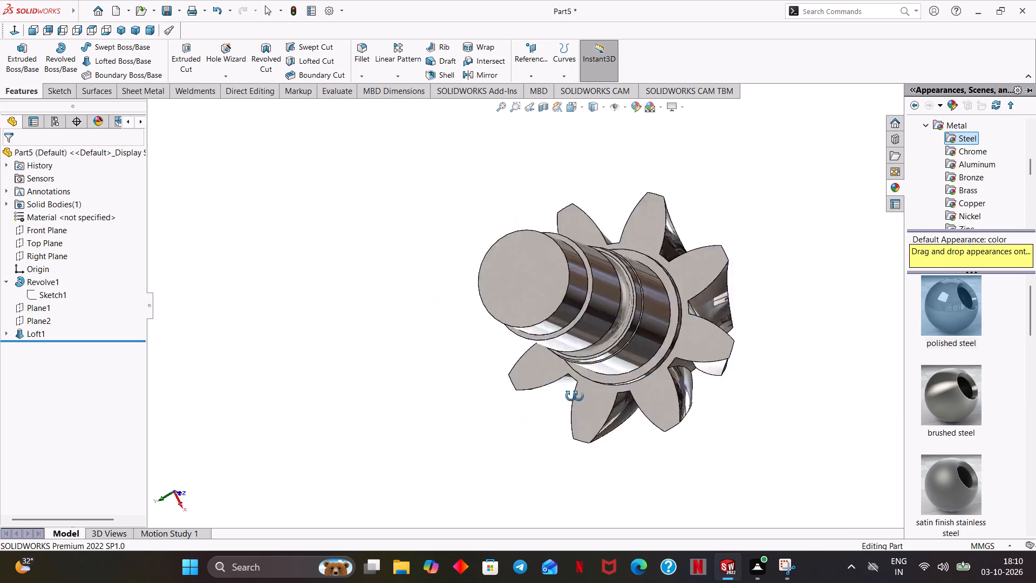
pyautogui.moveTo(571, 396); pyautogui.dragTo(322, 420, button='middle')
pyautogui.click(291, 275)
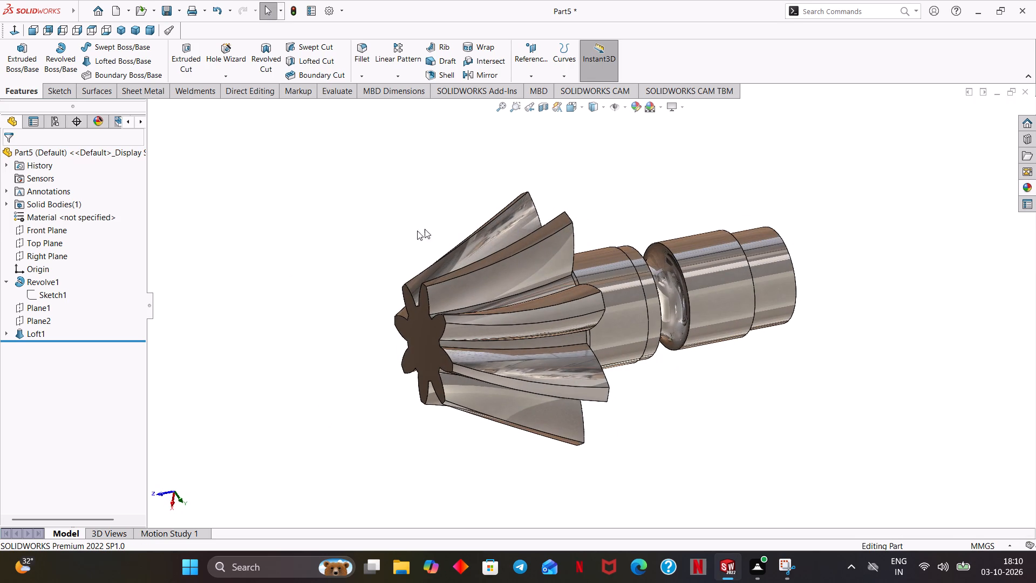
# Examine the polished steel finish on the twisted gear teeth, the toothed end face and the shaft.
pyautogui.moveTo(660, 272); pyautogui.dragTo(625, 356, button='middle')
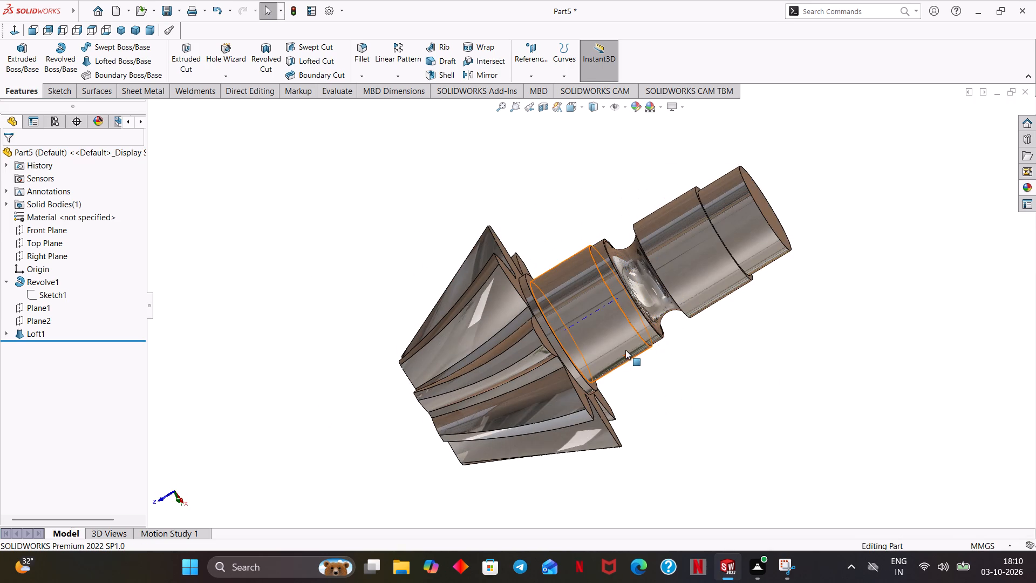
pyautogui.moveTo(697, 370); pyautogui.dragTo(740, 313, button='middle')
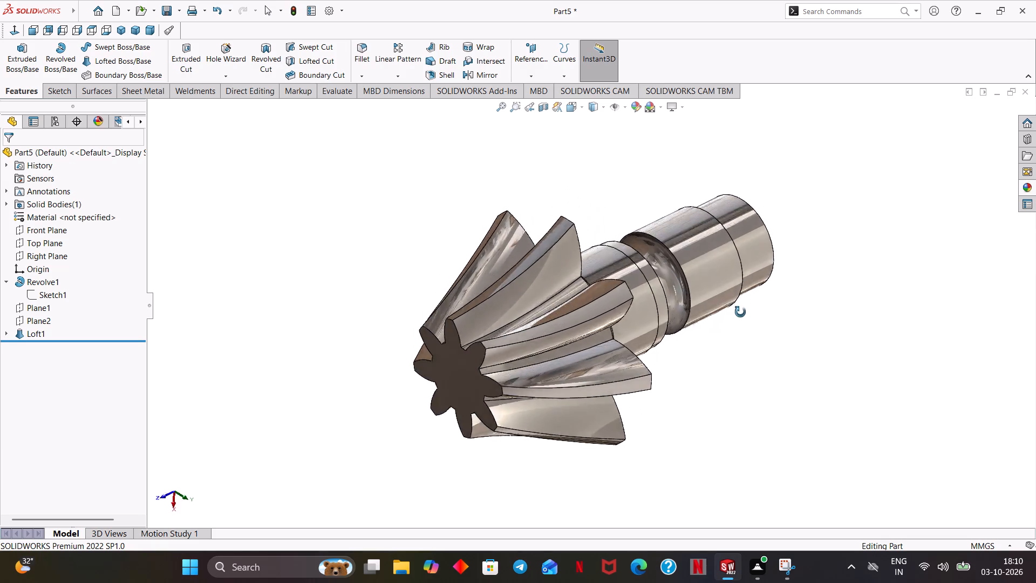
pyautogui.moveTo(740, 313); pyautogui.dragTo(727, 326, button='middle')
pyautogui.moveTo(665, 422); pyautogui.dragTo(726, 266, button='middle')
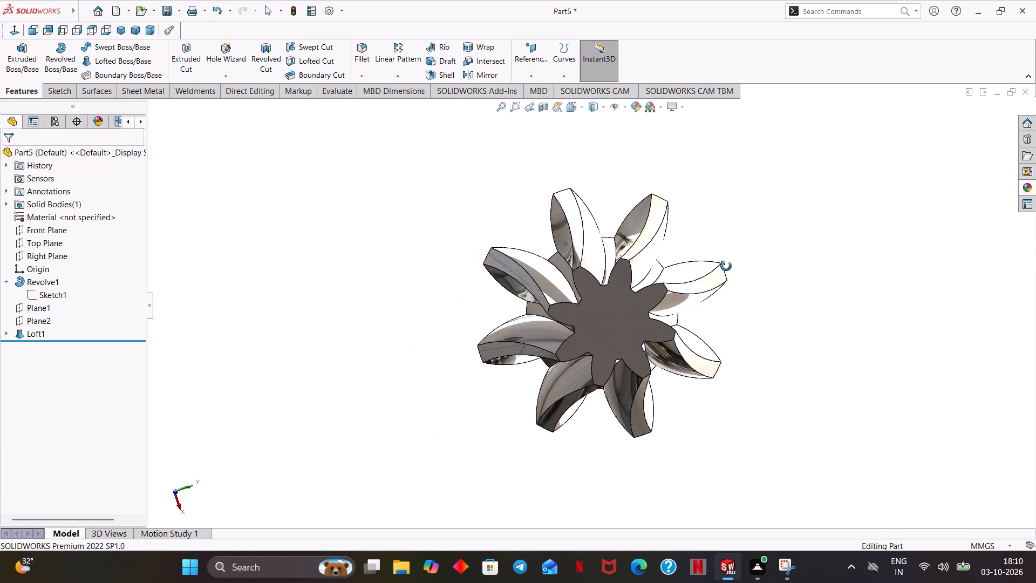
pyautogui.moveTo(726, 266); pyautogui.dragTo(664, 329, button='middle')
pyautogui.moveTo(720, 403); pyautogui.dragTo(742, 373, button='middle')
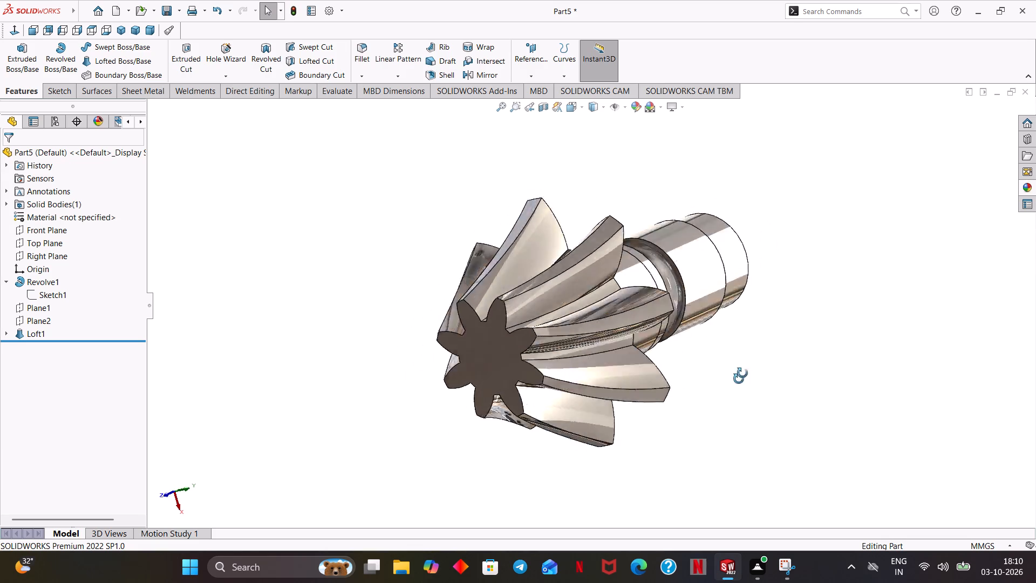
pyautogui.moveTo(742, 373); pyautogui.dragTo(707, 391, button='middle')
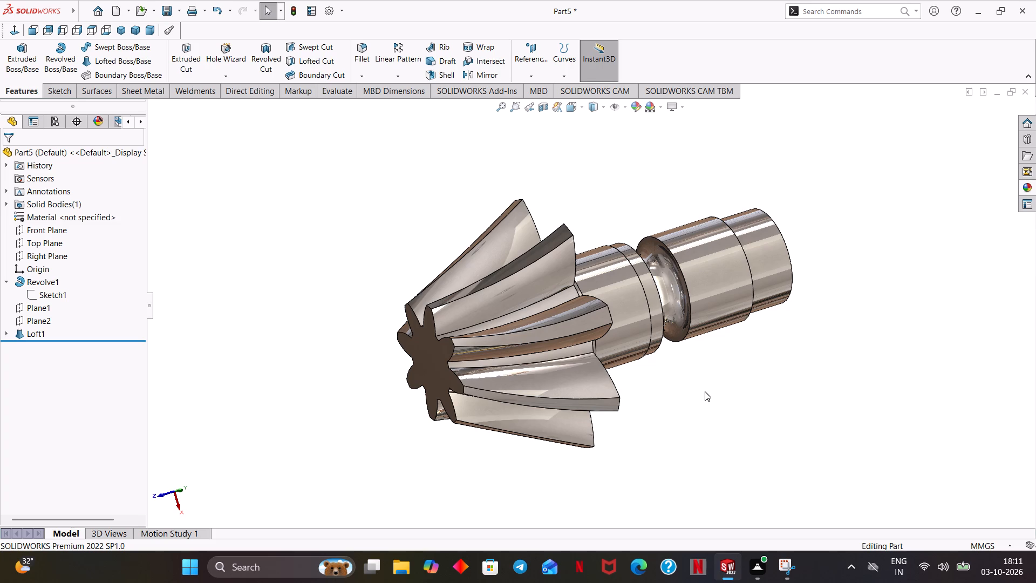
# Start a sketch on the annular shoulder face near the shaft's free end and draw an origin-centred circle of about 93 mm radius.
pyautogui.moveTo(713, 350); pyautogui.dragTo(623, 378, button='middle')
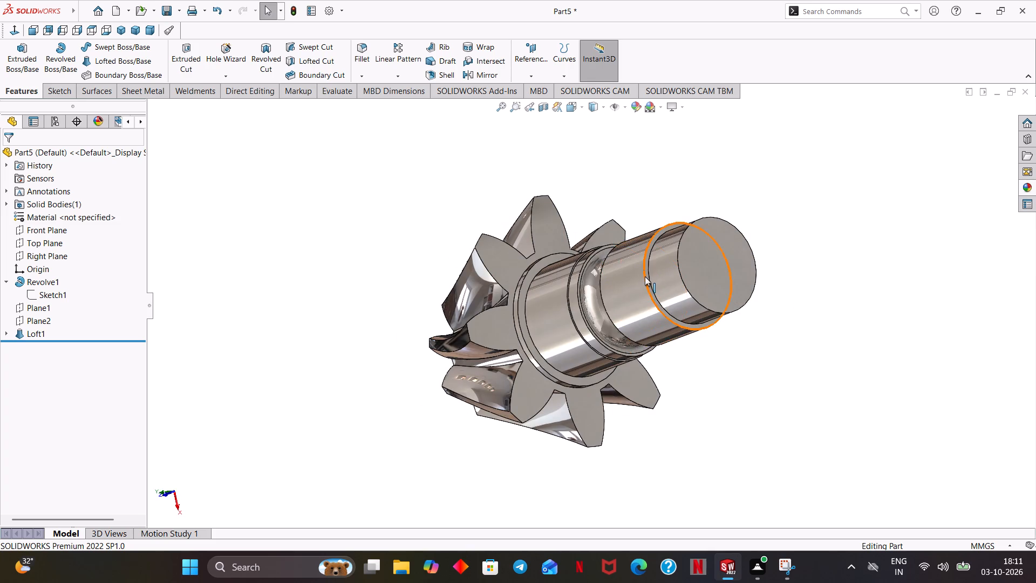
pyautogui.scroll(-6, 645, 276)
pyautogui.moveTo(625, 287); pyautogui.dragTo(617, 293, button='middle')
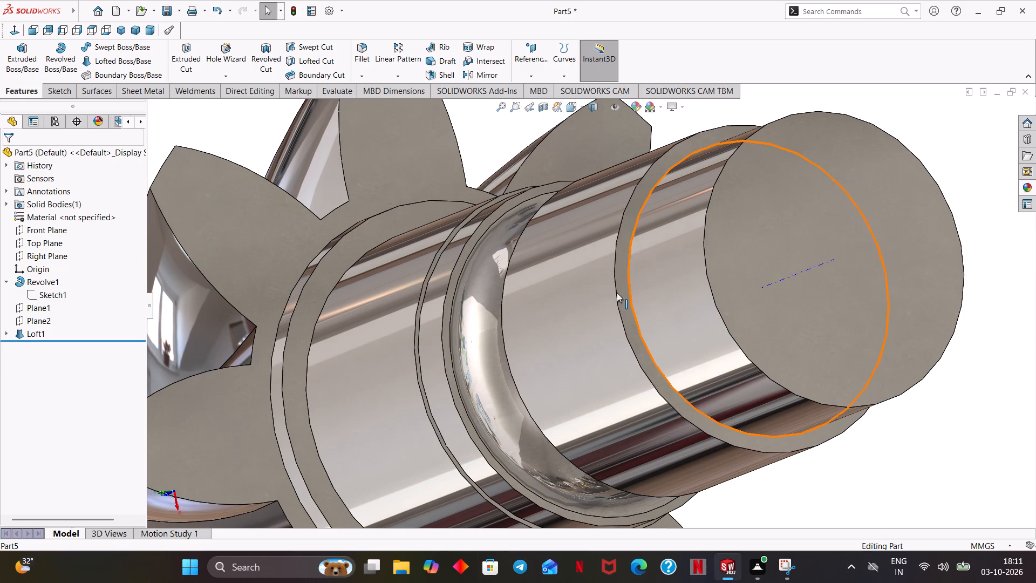
pyautogui.click(625, 287)
pyautogui.click(674, 256)
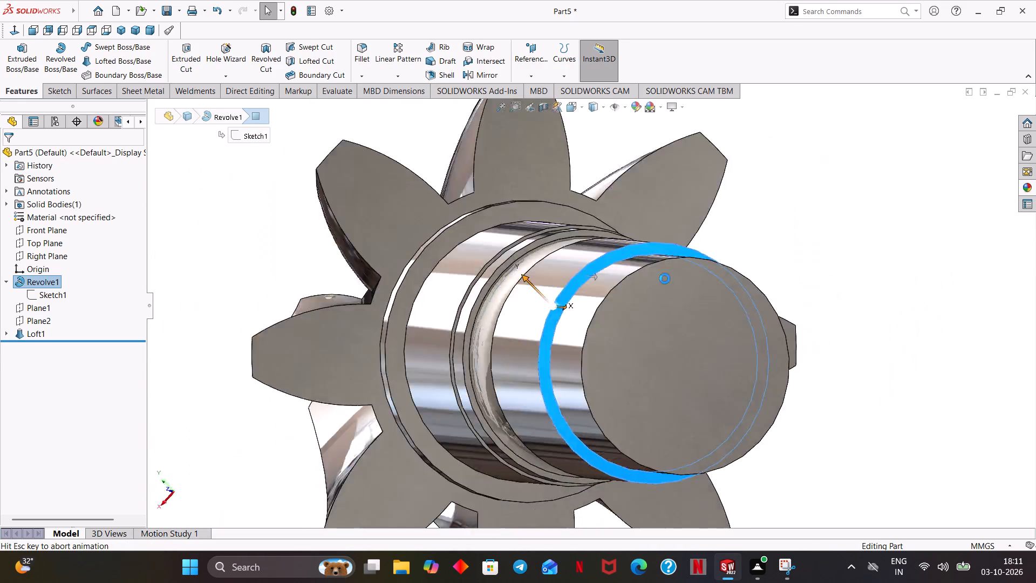
pyautogui.click(790, 280)
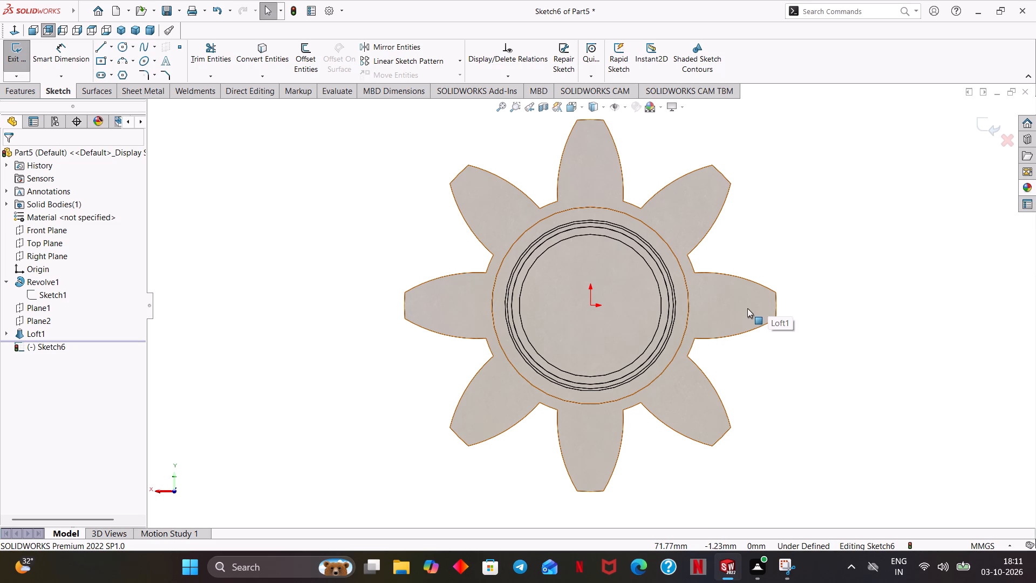
pyautogui.click(120, 45)
pyautogui.click(589, 306)
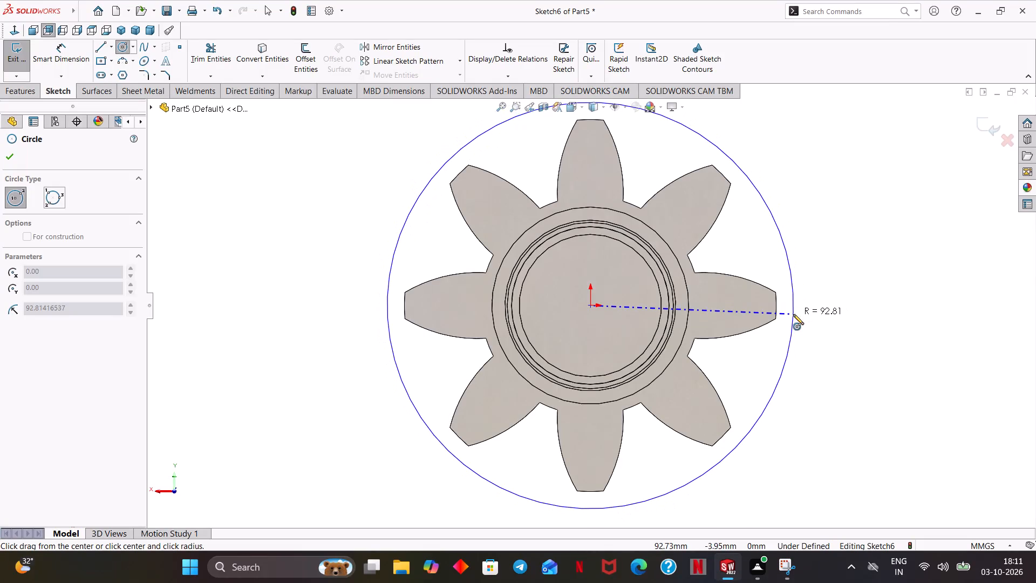
pyautogui.click(793, 314)
# Dimension the circle's diameter as 72 mm.
pyautogui.click(70, 53)
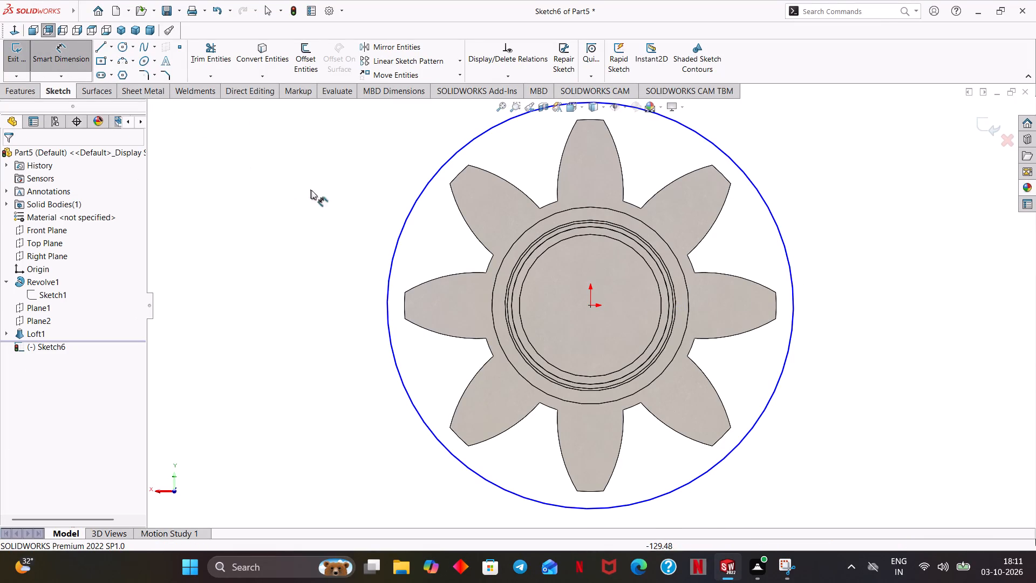
pyautogui.click(406, 222)
pyautogui.click(357, 269)
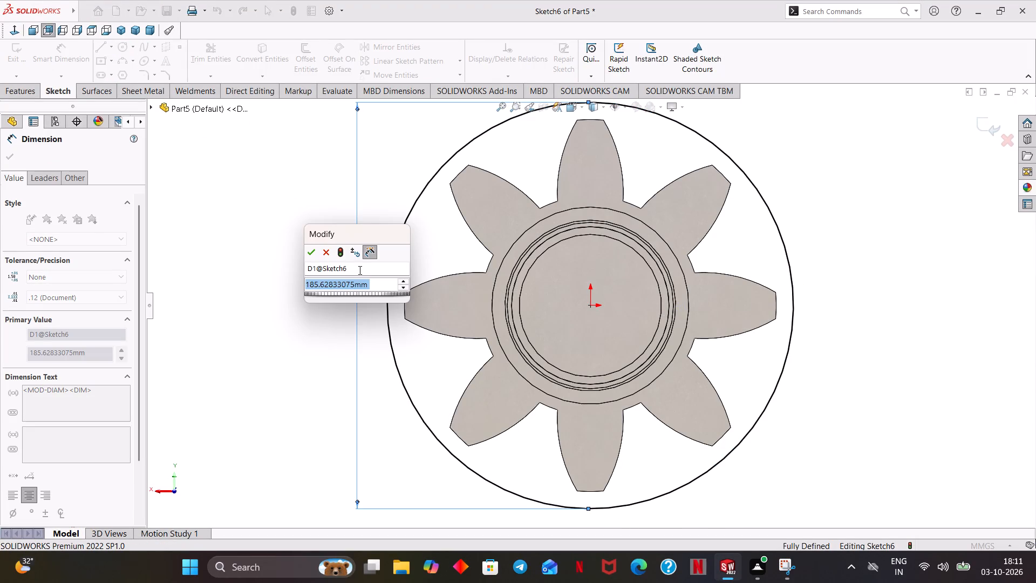
pyautogui.write('72')
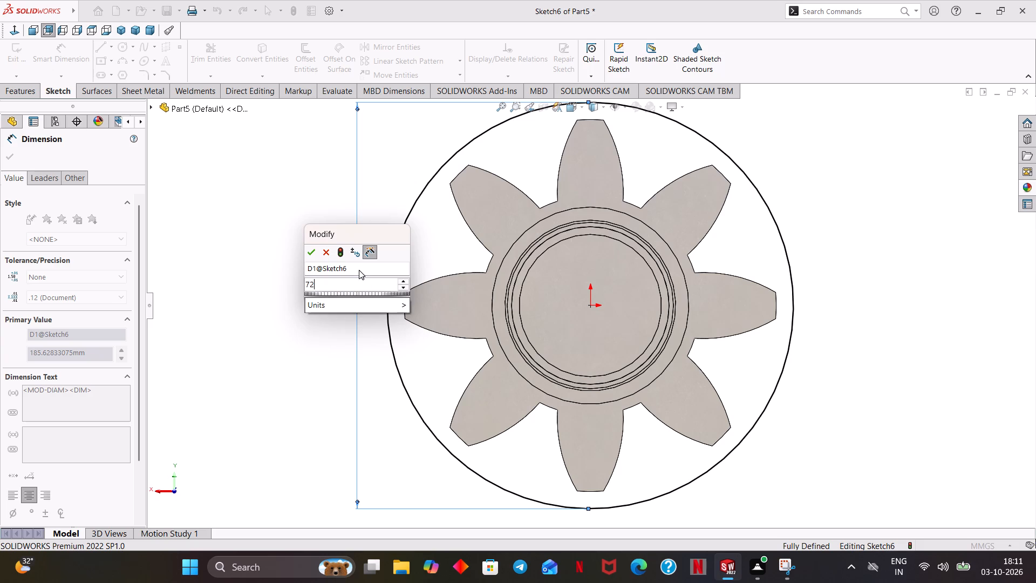
pyautogui.press('Return')
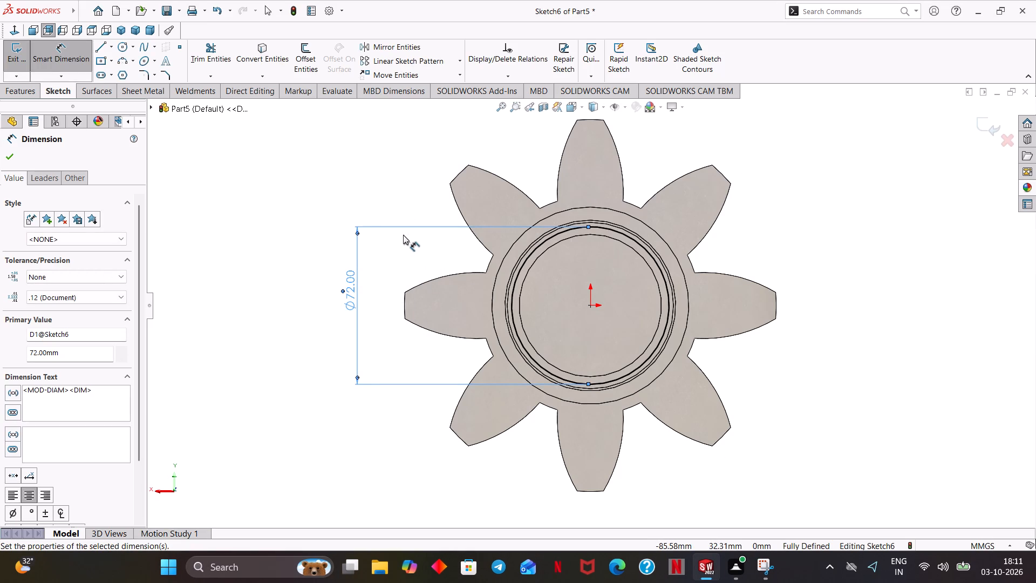
# Reposition the circle's diameter dimension beside the gear outline, clear of the teeth.
pyautogui.scroll(1, 558, 248)
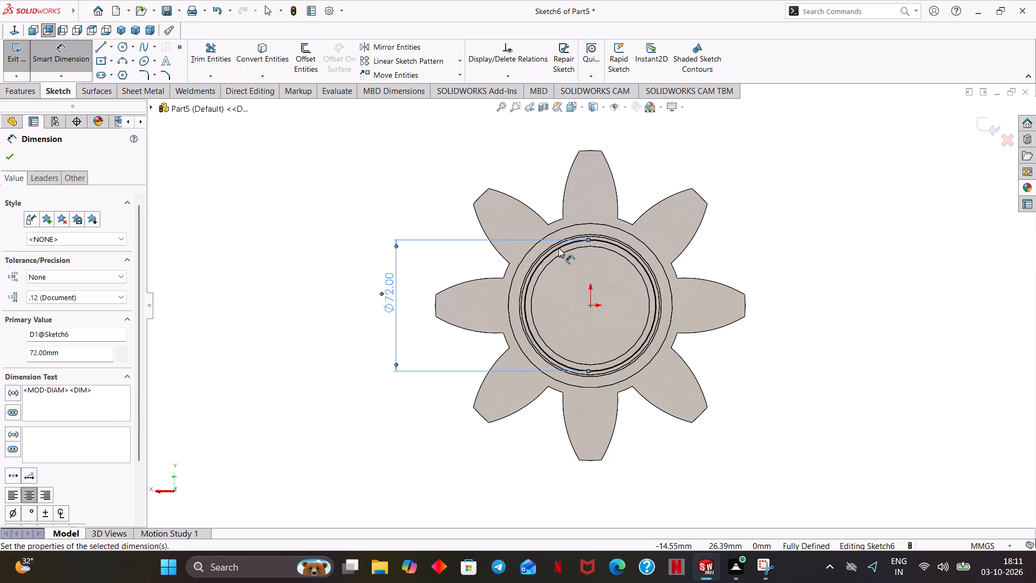
pyautogui.moveTo(381, 293); pyautogui.dragTo(400, 312)
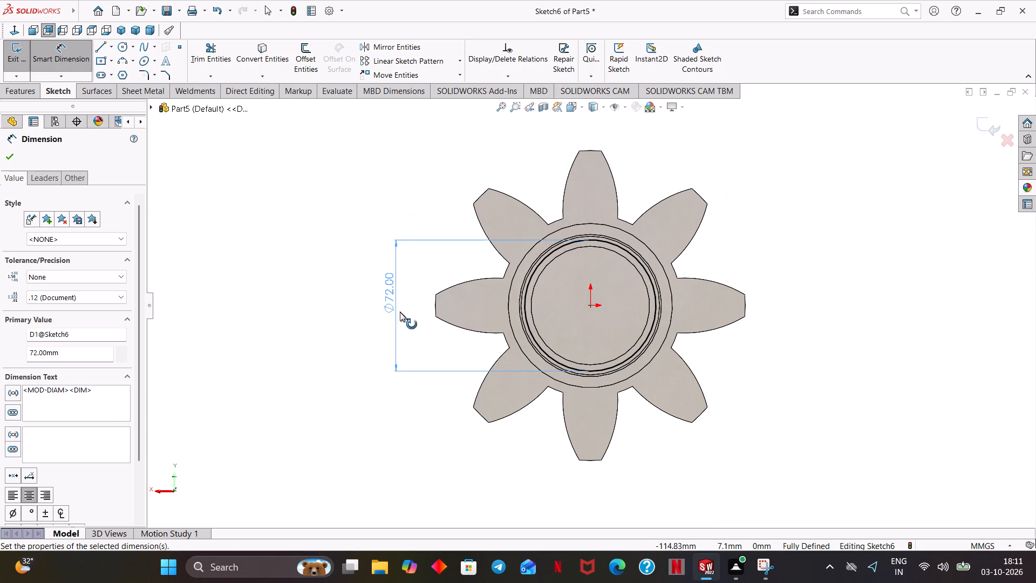
pyautogui.moveTo(400, 312); pyautogui.dragTo(425, 331)
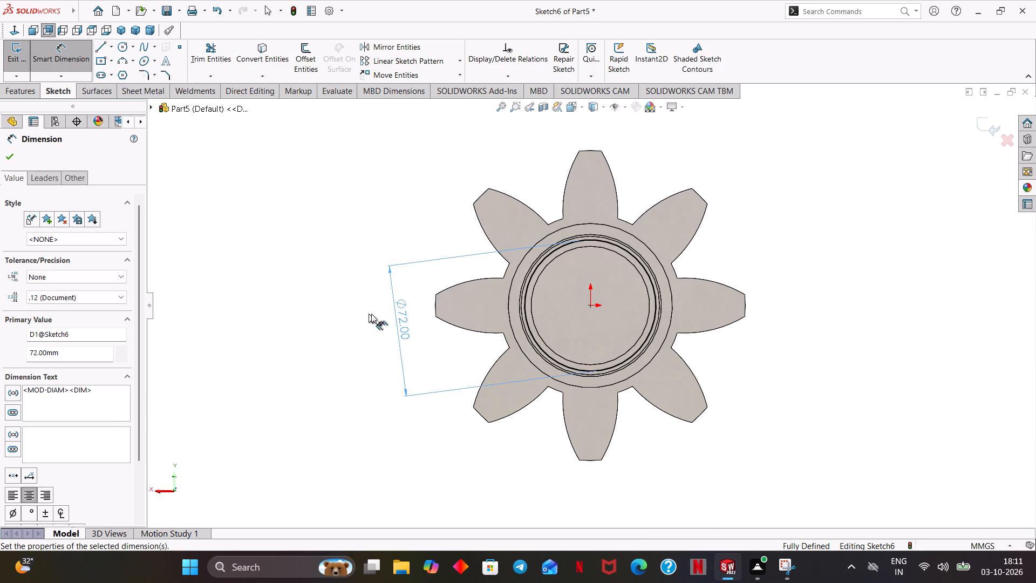
pyautogui.click(318, 293)
pyautogui.moveTo(389, 323); pyautogui.dragTo(425, 293)
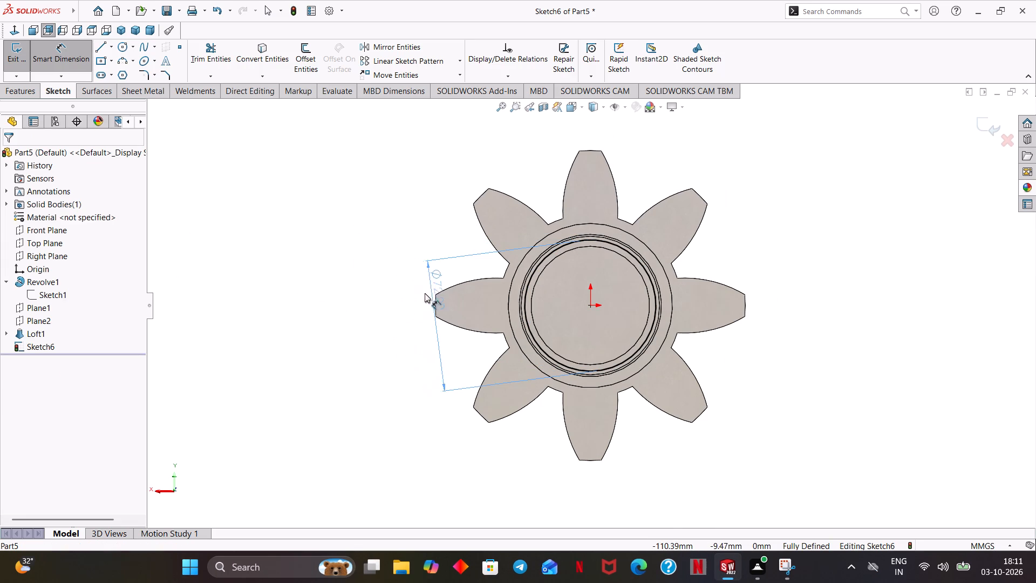
pyautogui.moveTo(425, 293); pyautogui.dragTo(362, 294)
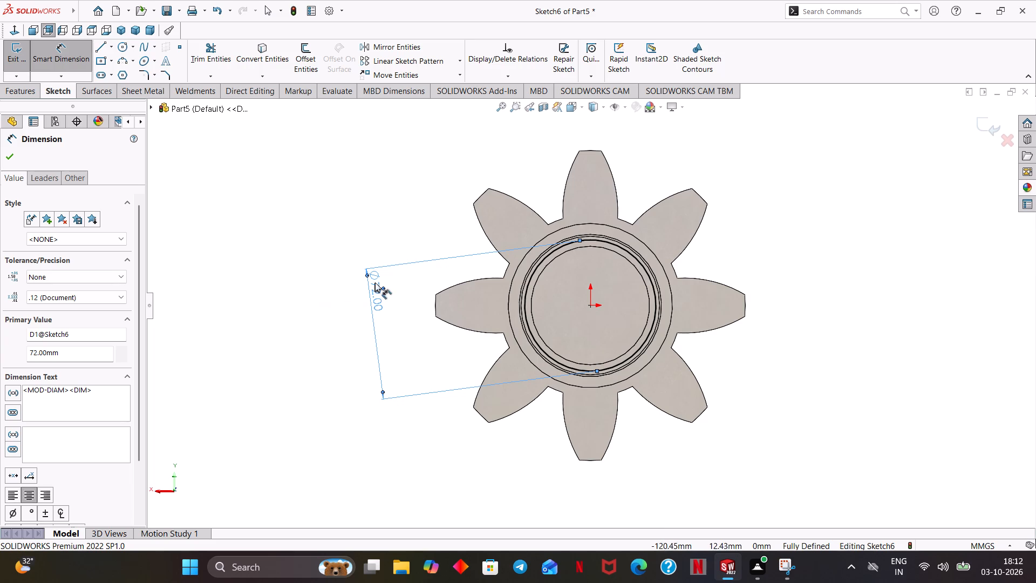
pyautogui.scroll(-3, 539, 289)
pyautogui.keyDown('ctrl'); pyautogui.moveTo(636, 249); pyautogui.dragTo(630, 276, button='middle'); pyautogui.keyUp('ctrl')
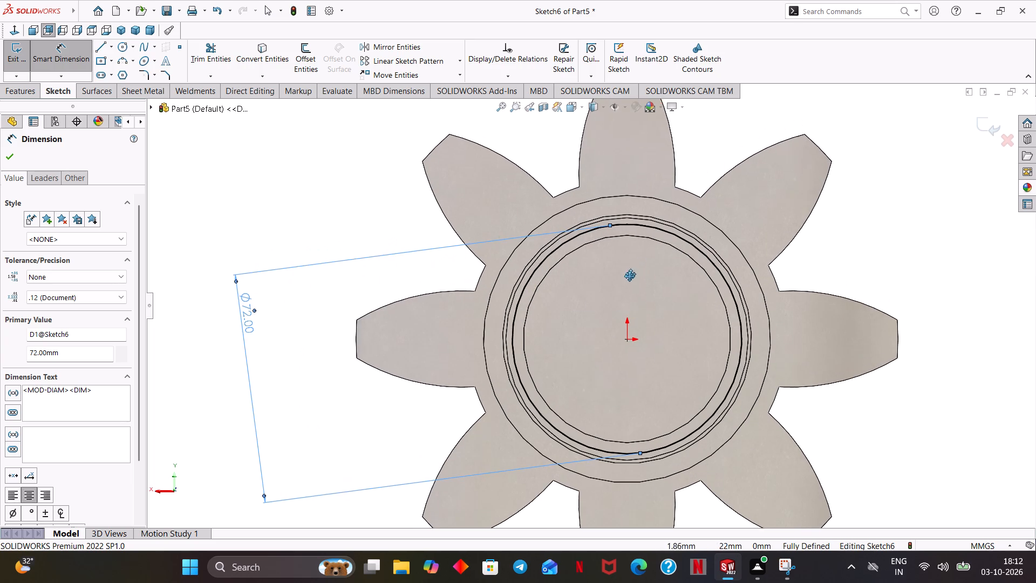
pyautogui.keyDown('ctrl'); pyautogui.moveTo(630, 276); pyautogui.dragTo(624, 289, button='middle'); pyautogui.keyUp('ctrl')
pyautogui.scroll(-2, 617, 286)
pyautogui.keyDown('ctrl'); pyautogui.moveTo(618, 276); pyautogui.dragTo(603, 306, button='middle'); pyautogui.keyUp('ctrl')
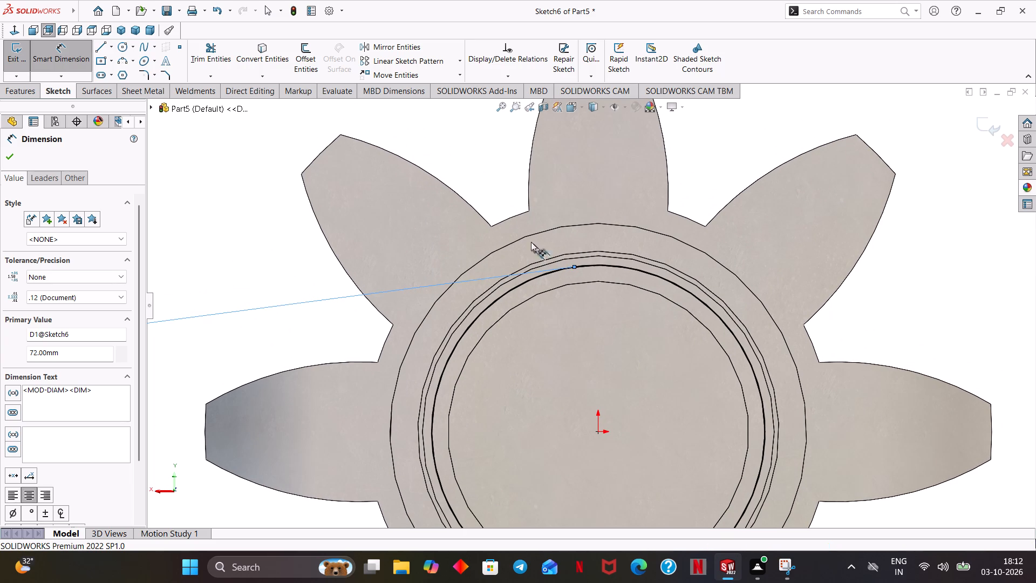
pyautogui.click(77, 55)
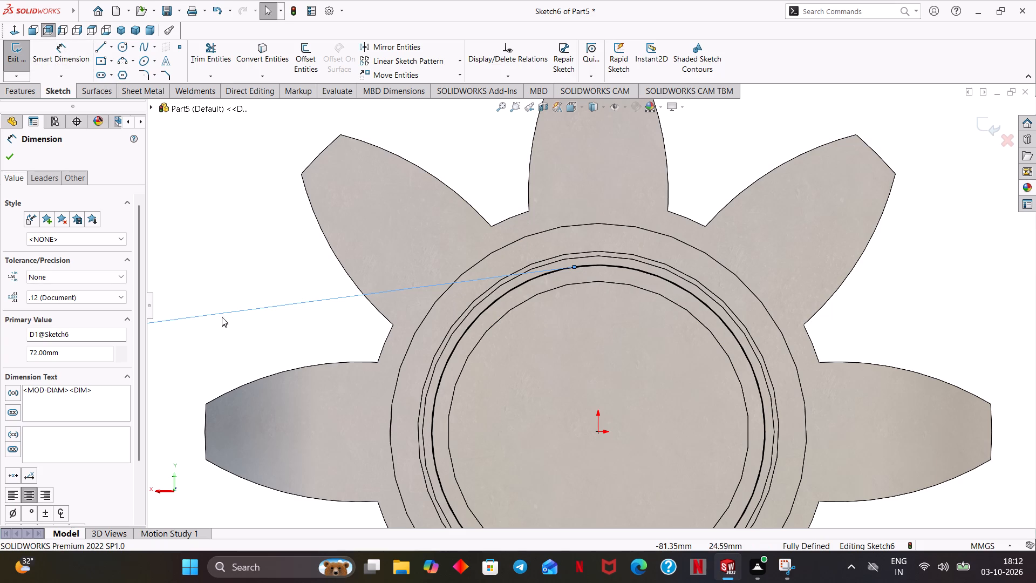
pyautogui.moveTo(224, 313); pyautogui.dragTo(252, 306)
pyautogui.scroll(4, 253, 298)
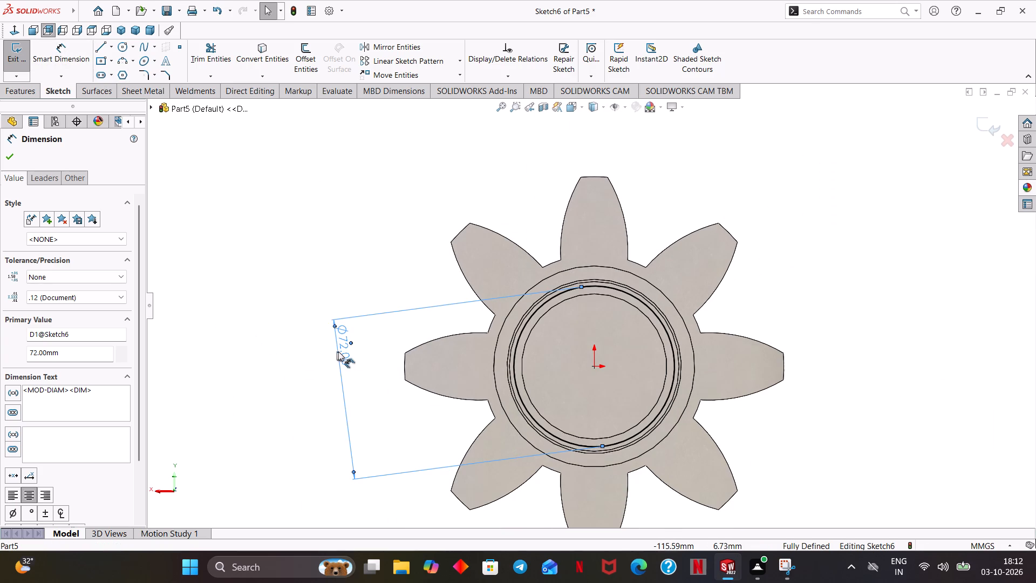
pyautogui.moveTo(338, 351); pyautogui.dragTo(347, 376)
# Draw a corner rectangle about 16.8 mm wide and 7.9 mm high across the top of the 72 mm circle.
pyautogui.scroll(-2, 441, 328)
pyautogui.scroll(-1, 497, 309)
pyautogui.keyDown('ctrl'); pyautogui.moveTo(569, 313); pyautogui.dragTo(481, 300, button='middle'); pyautogui.keyUp('ctrl')
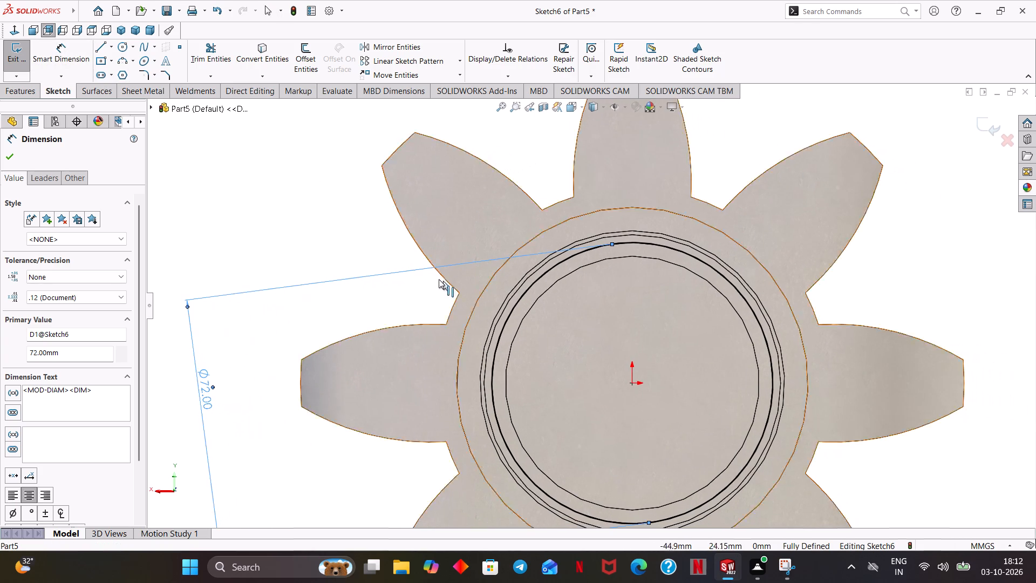
pyautogui.click(114, 64)
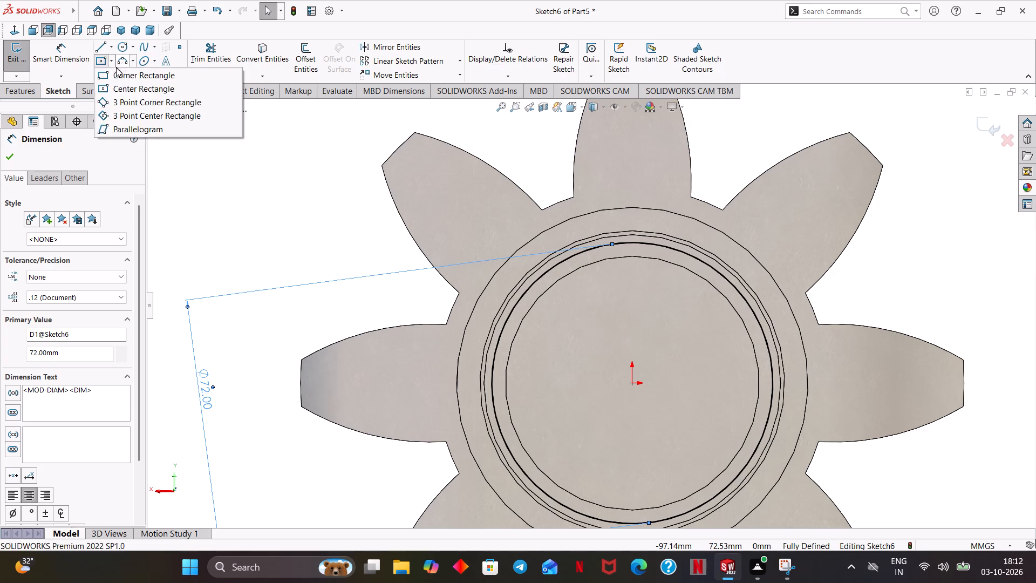
pyautogui.click(116, 72)
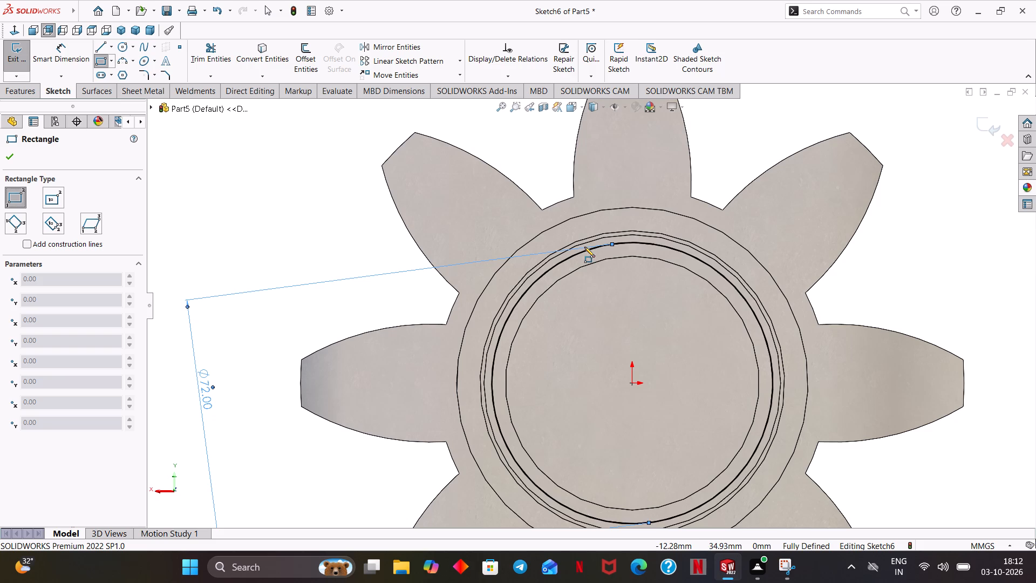
pyautogui.click(444, 23)
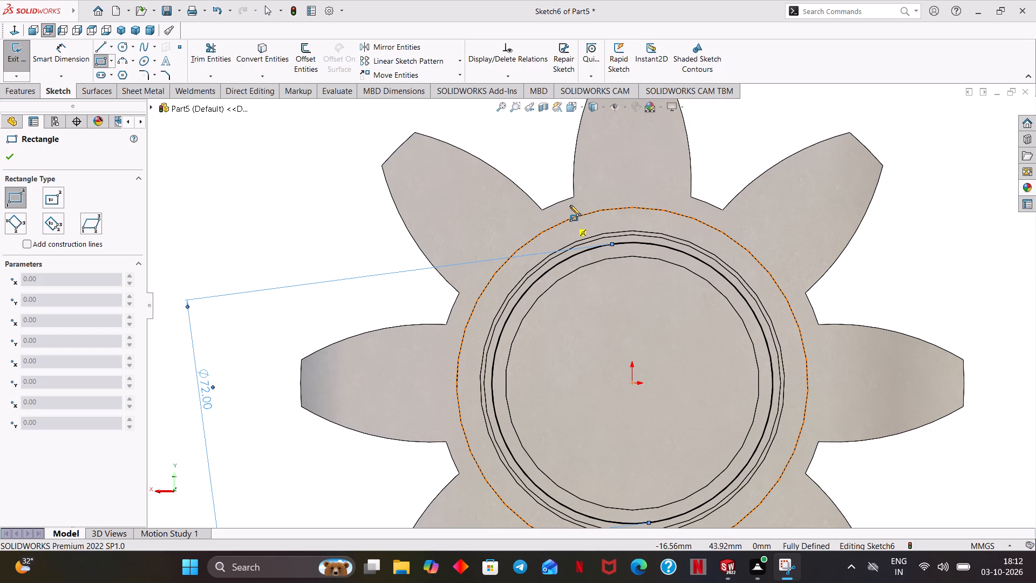
pyautogui.click(449, 28)
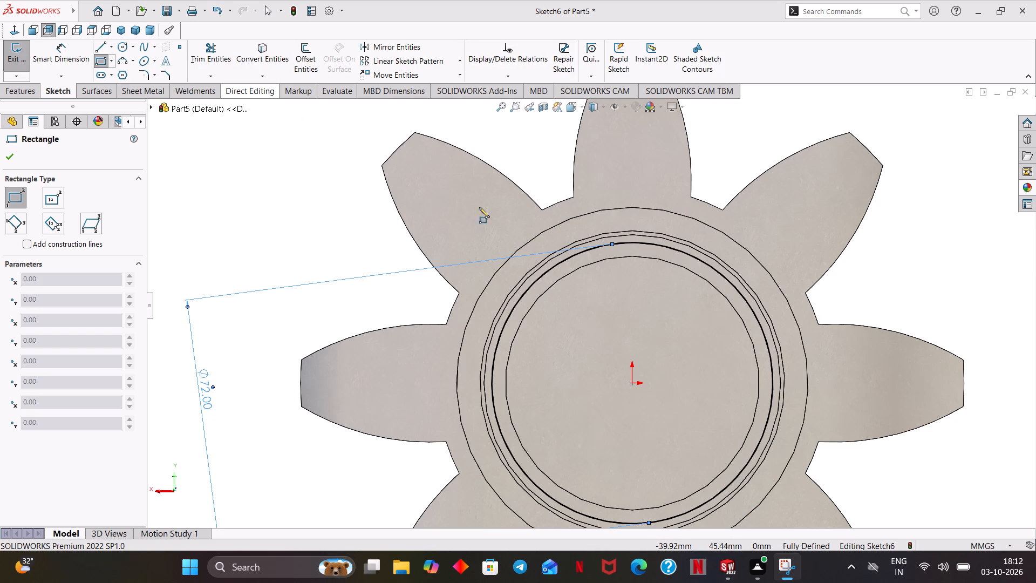
pyautogui.scroll(-6, 598, 258)
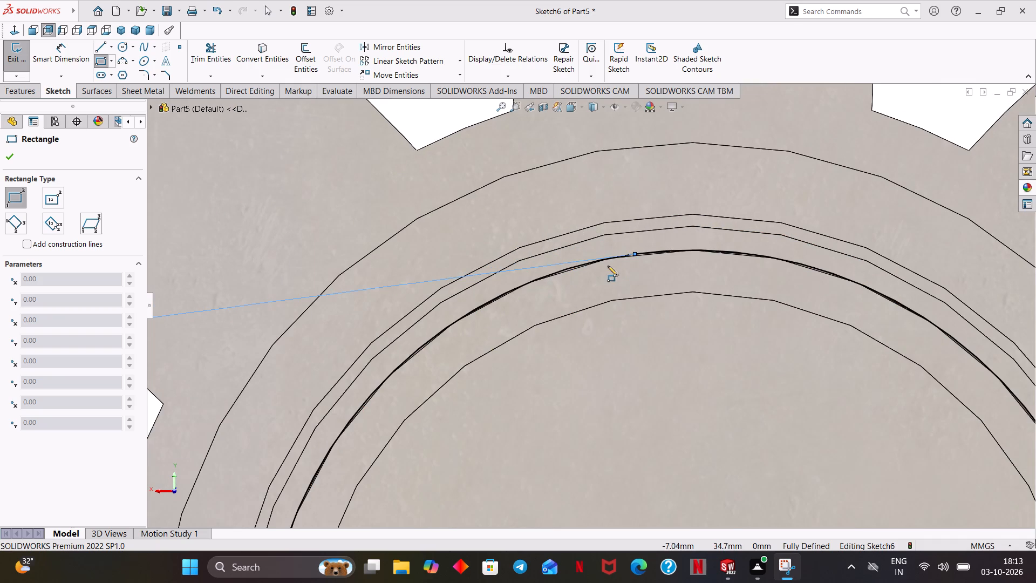
pyautogui.click(591, 263)
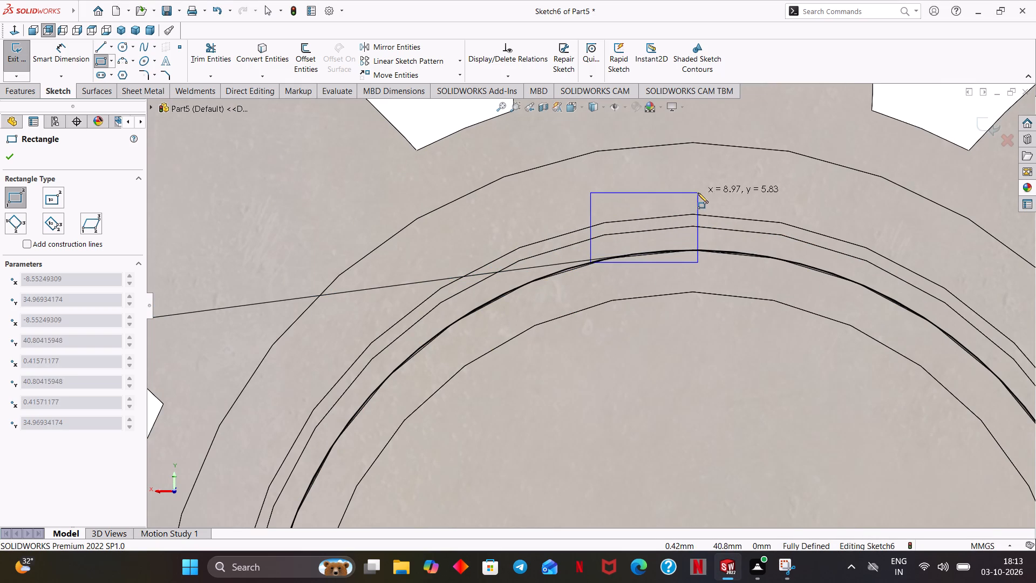
pyautogui.scroll(-4, 699, 213)
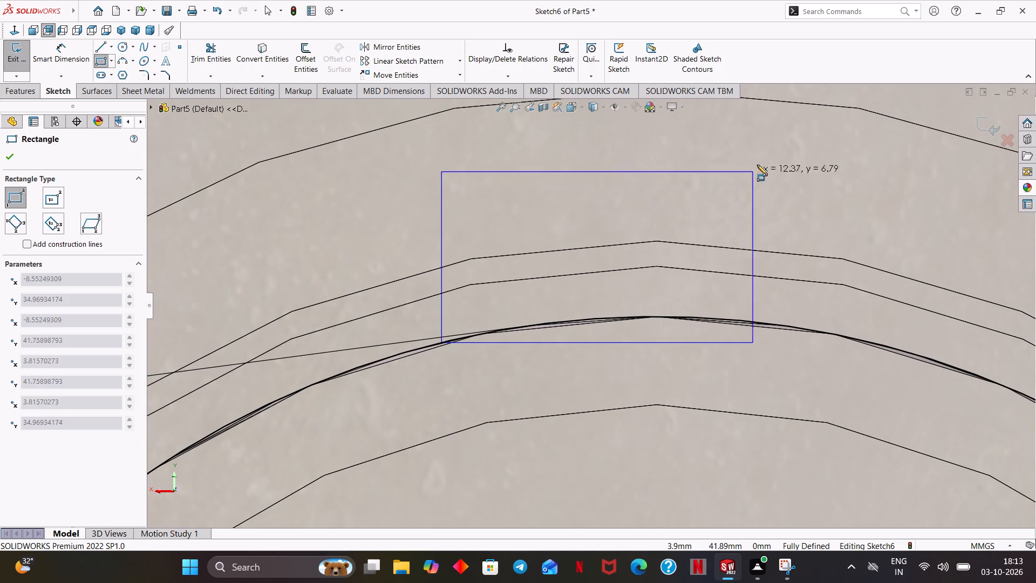
pyautogui.scroll(2, 734, 153)
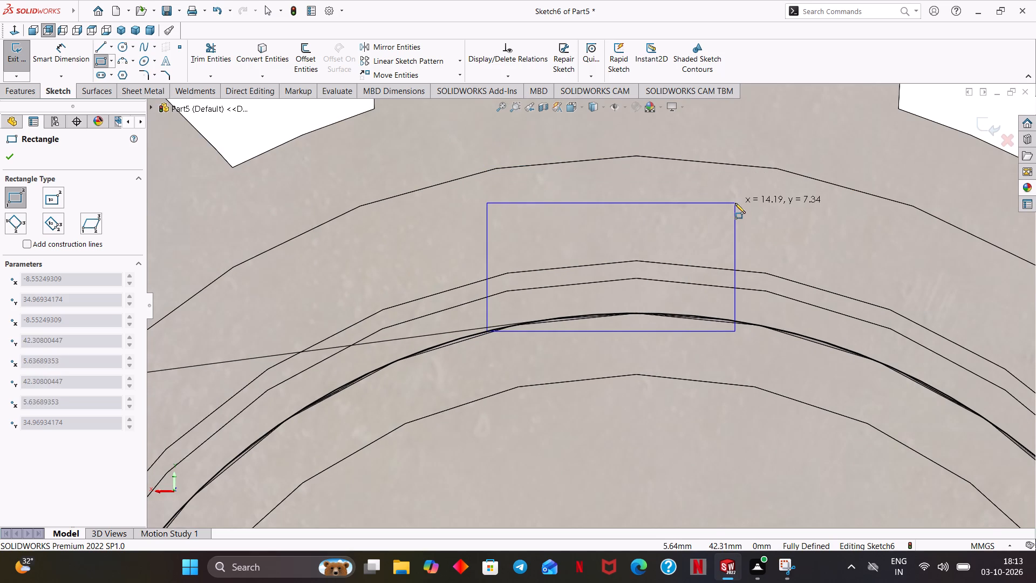
pyautogui.click(780, 193)
pyautogui.scroll(2, 767, 225)
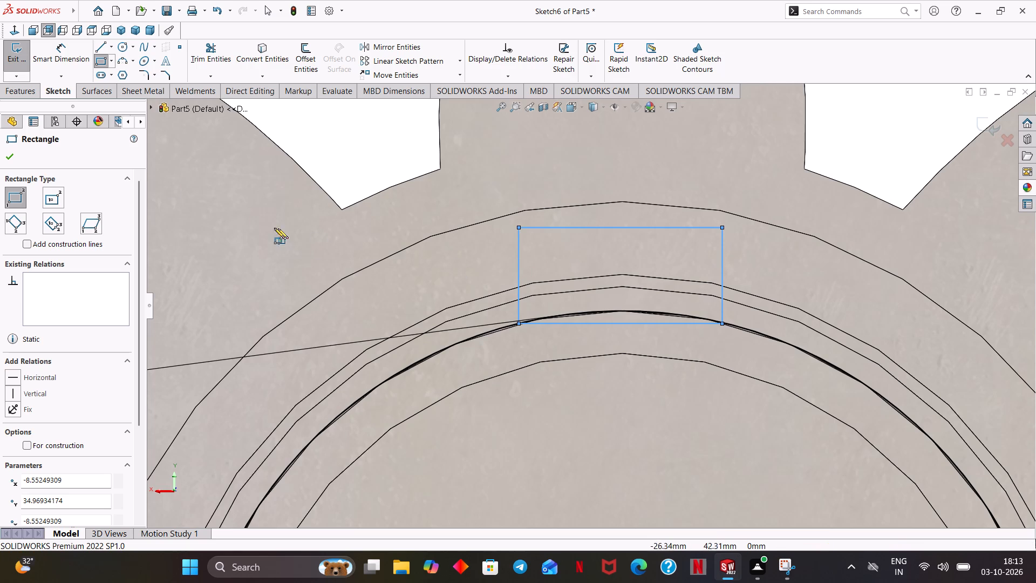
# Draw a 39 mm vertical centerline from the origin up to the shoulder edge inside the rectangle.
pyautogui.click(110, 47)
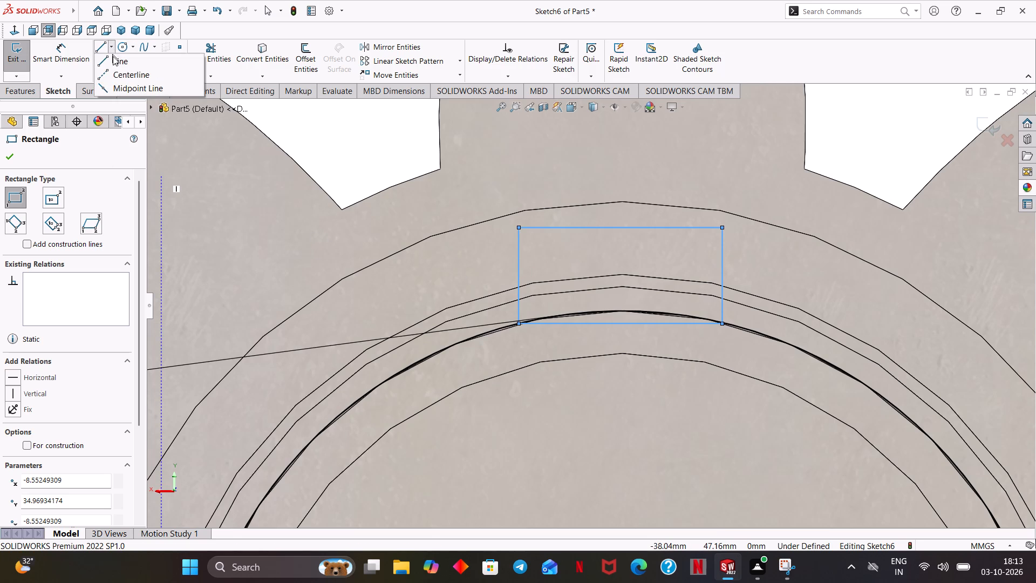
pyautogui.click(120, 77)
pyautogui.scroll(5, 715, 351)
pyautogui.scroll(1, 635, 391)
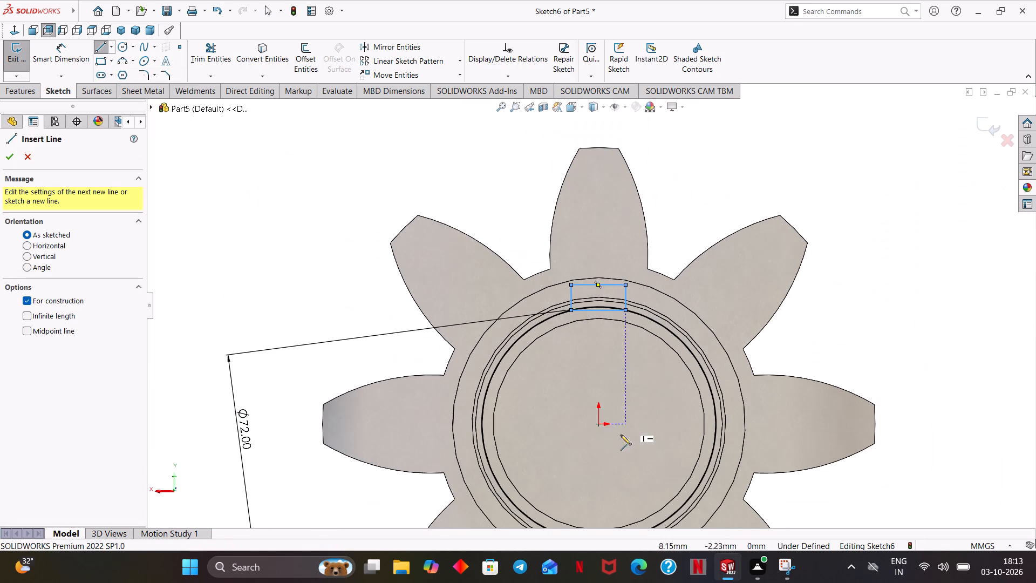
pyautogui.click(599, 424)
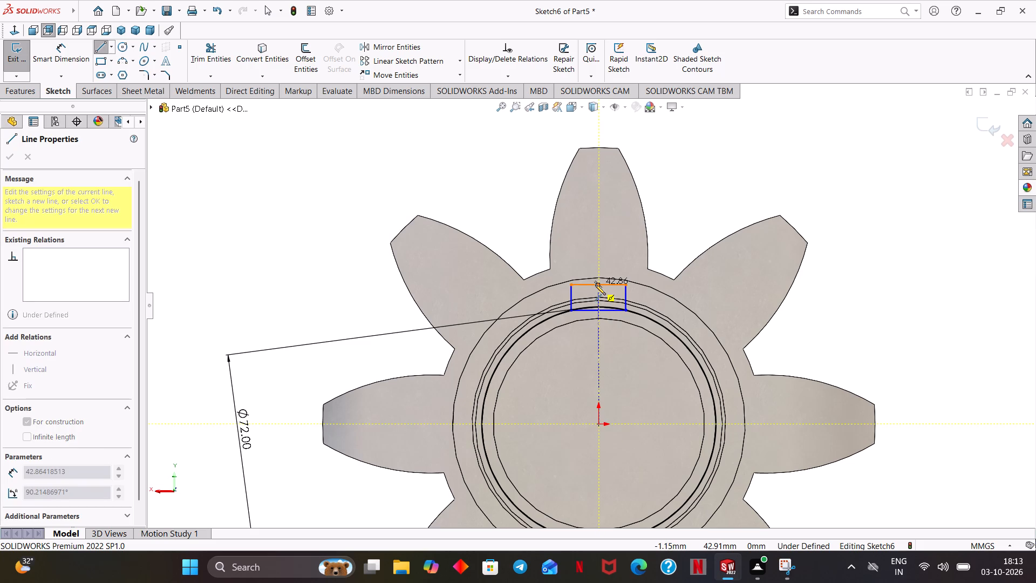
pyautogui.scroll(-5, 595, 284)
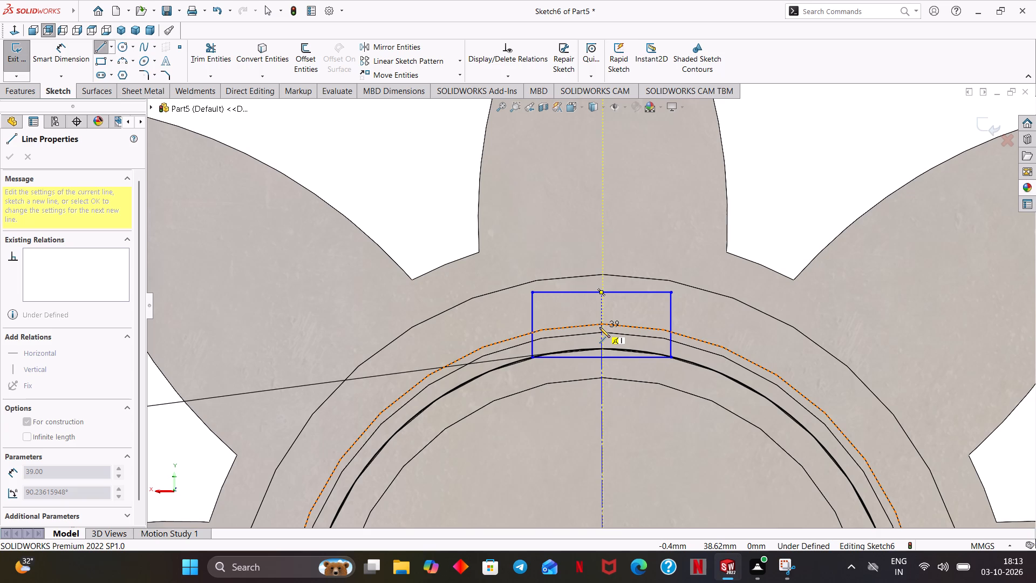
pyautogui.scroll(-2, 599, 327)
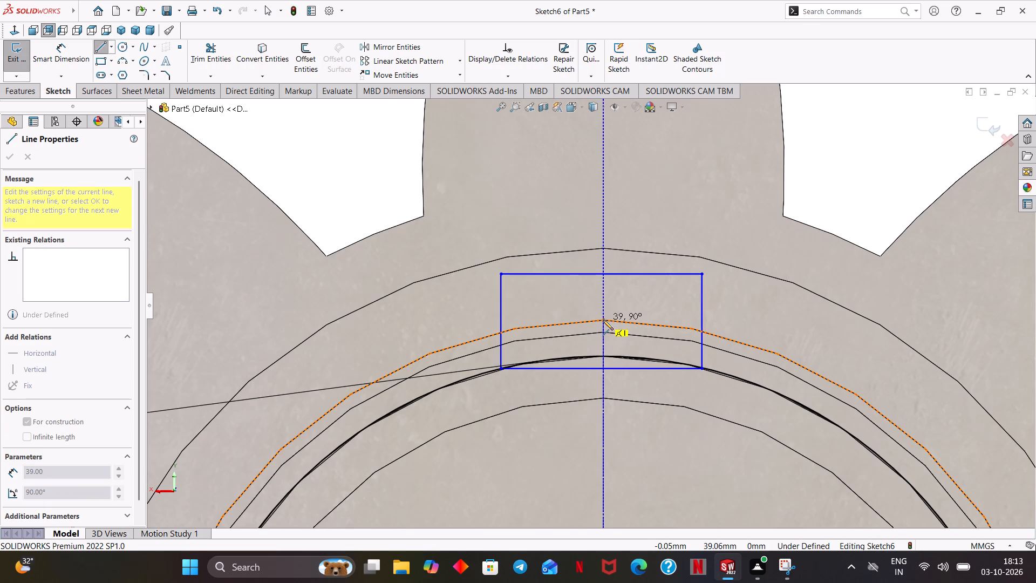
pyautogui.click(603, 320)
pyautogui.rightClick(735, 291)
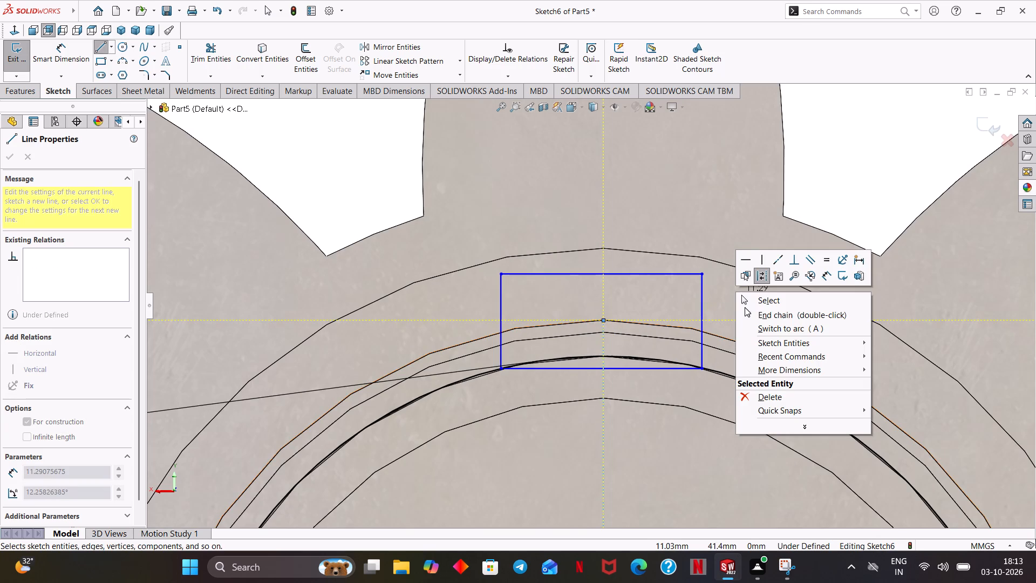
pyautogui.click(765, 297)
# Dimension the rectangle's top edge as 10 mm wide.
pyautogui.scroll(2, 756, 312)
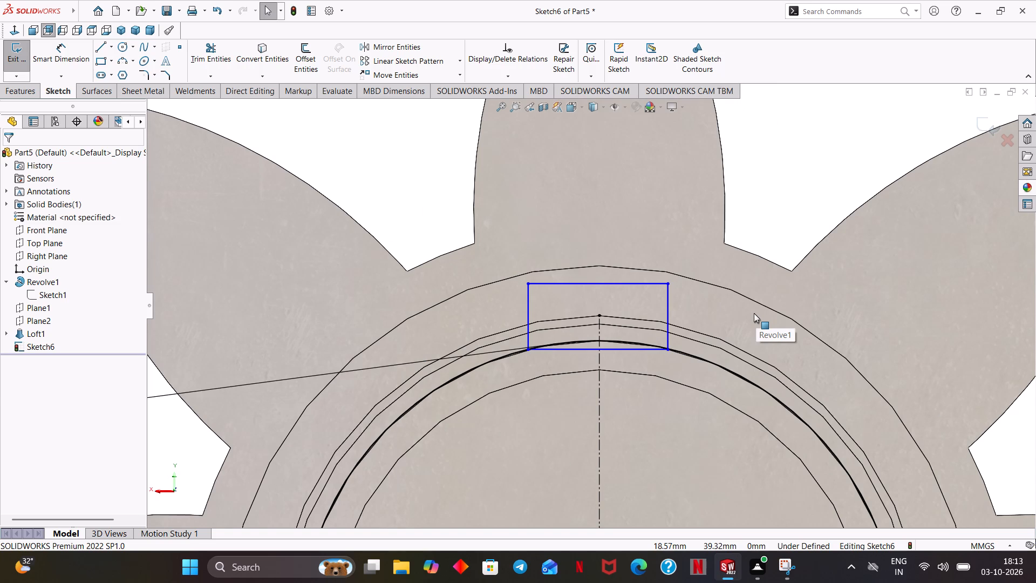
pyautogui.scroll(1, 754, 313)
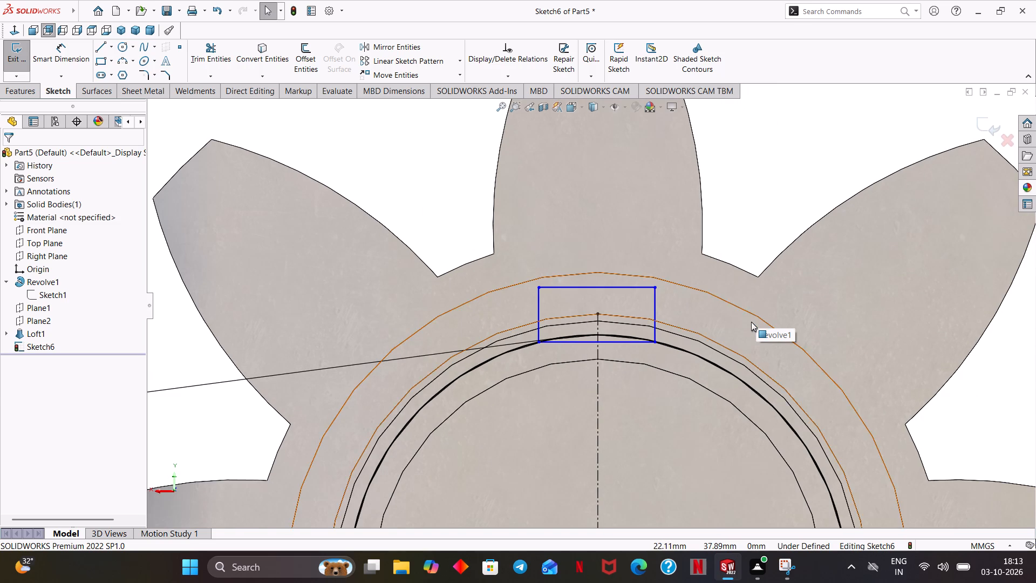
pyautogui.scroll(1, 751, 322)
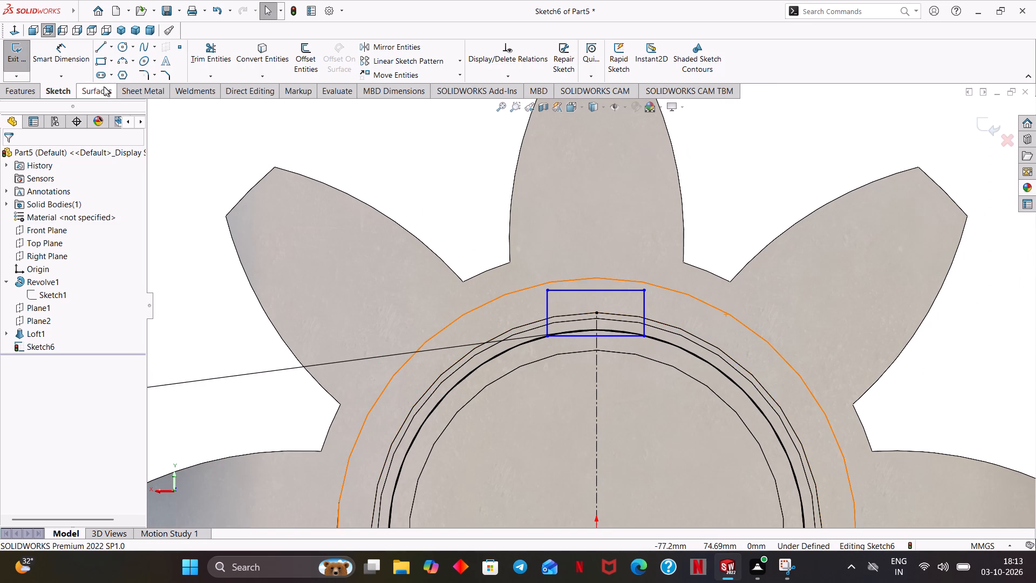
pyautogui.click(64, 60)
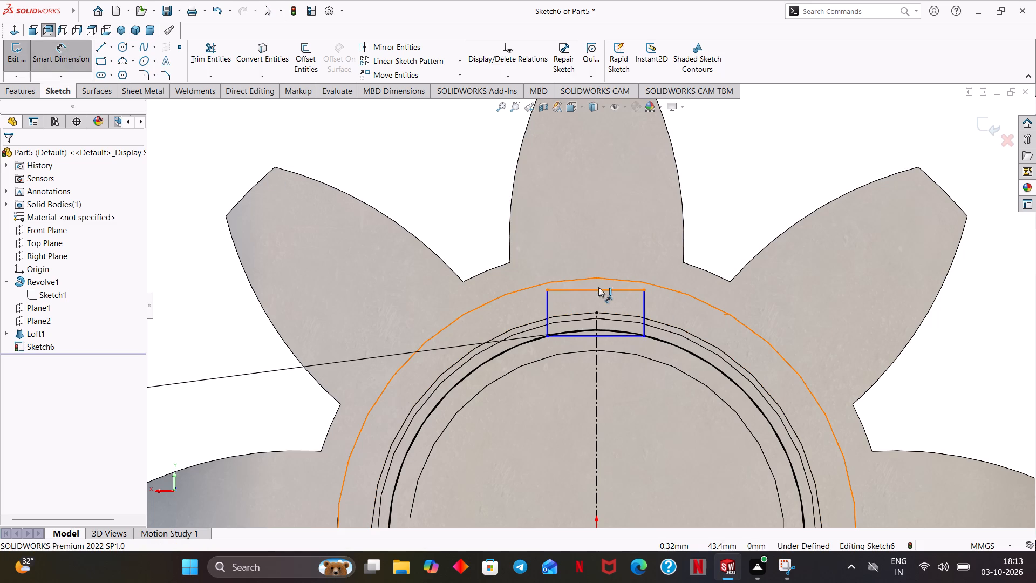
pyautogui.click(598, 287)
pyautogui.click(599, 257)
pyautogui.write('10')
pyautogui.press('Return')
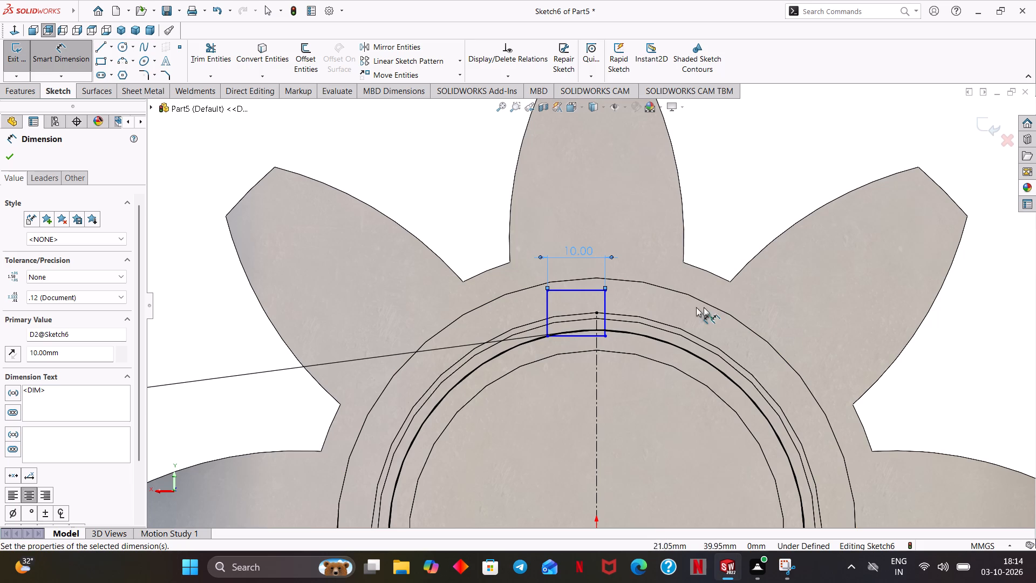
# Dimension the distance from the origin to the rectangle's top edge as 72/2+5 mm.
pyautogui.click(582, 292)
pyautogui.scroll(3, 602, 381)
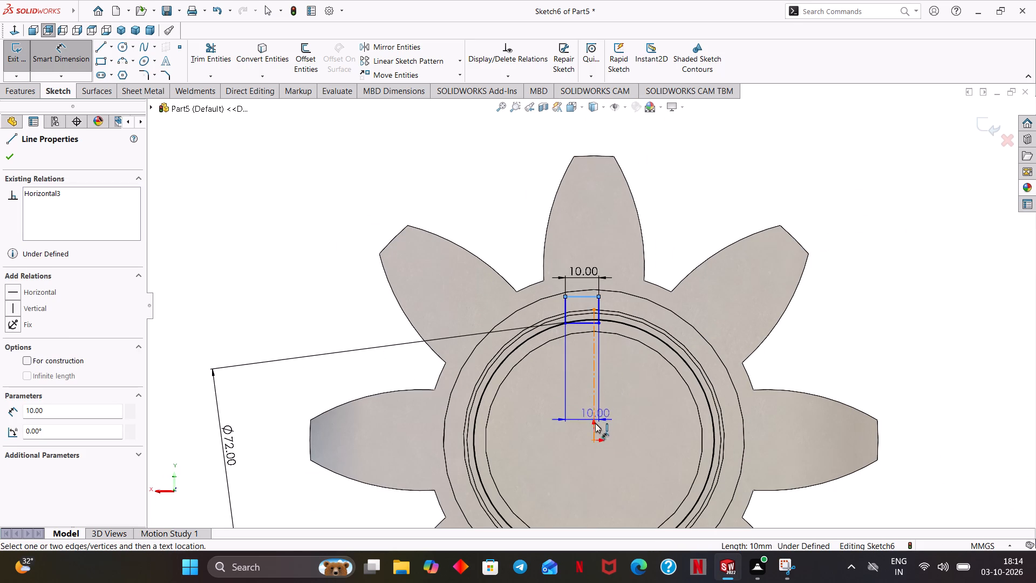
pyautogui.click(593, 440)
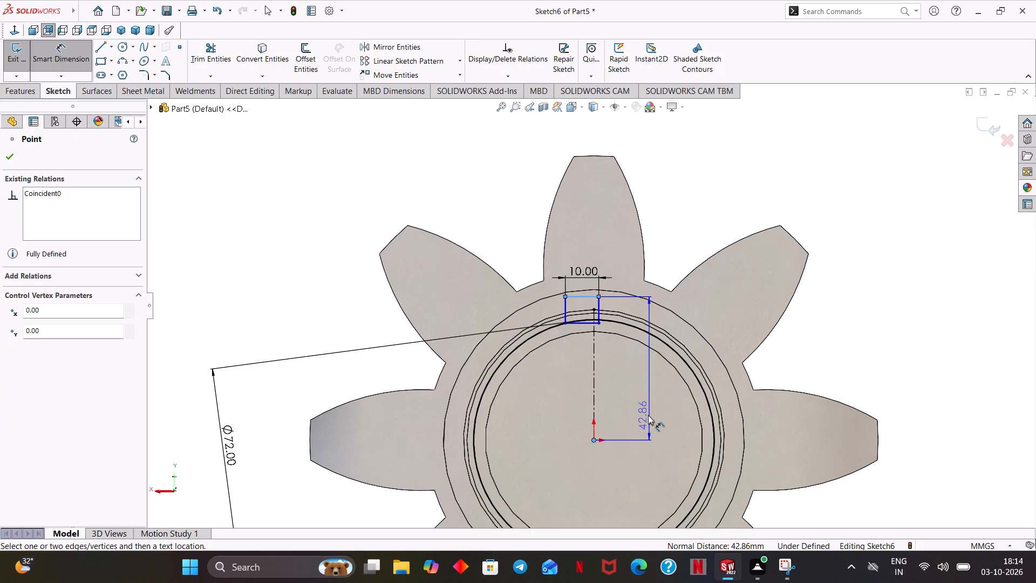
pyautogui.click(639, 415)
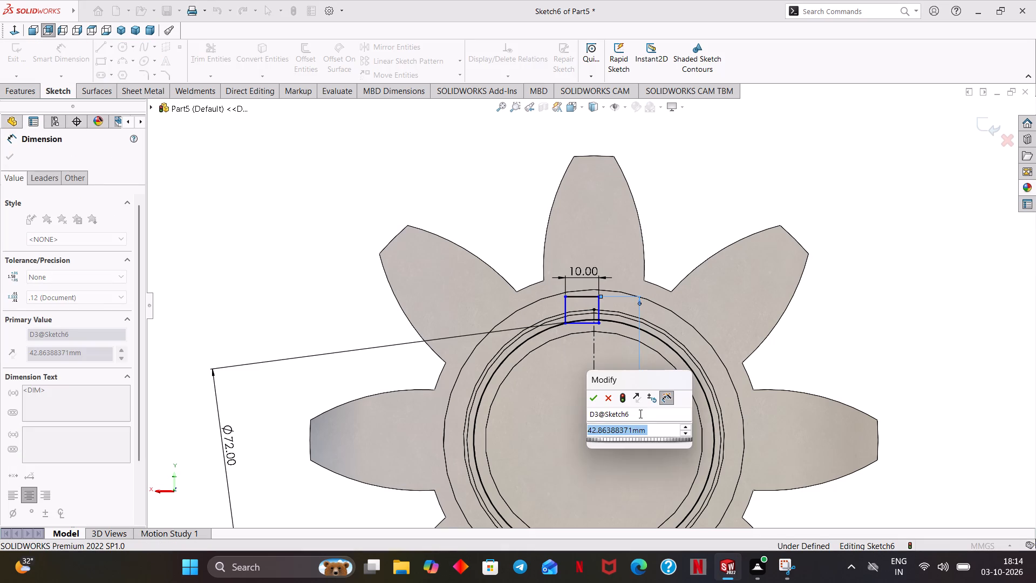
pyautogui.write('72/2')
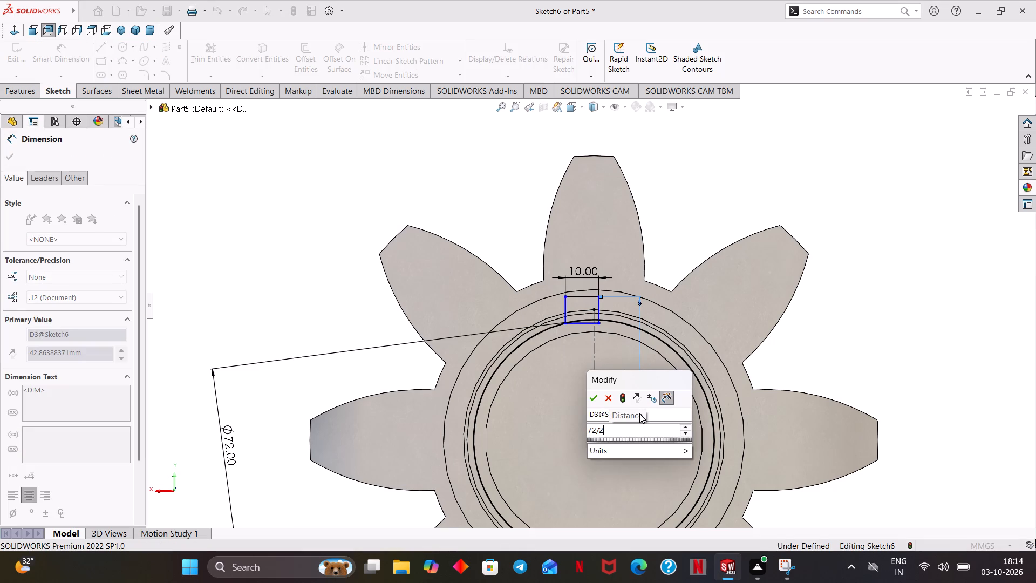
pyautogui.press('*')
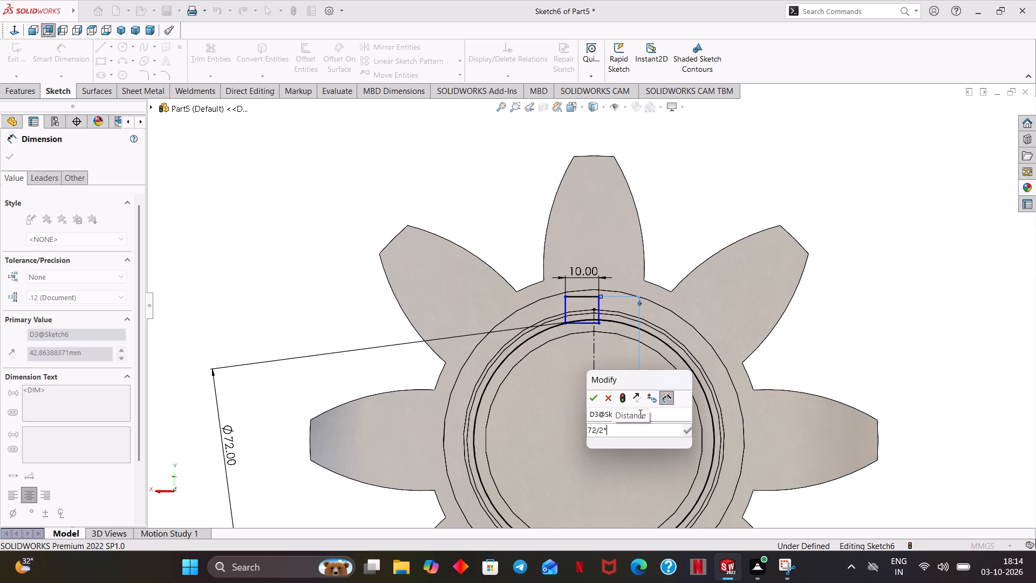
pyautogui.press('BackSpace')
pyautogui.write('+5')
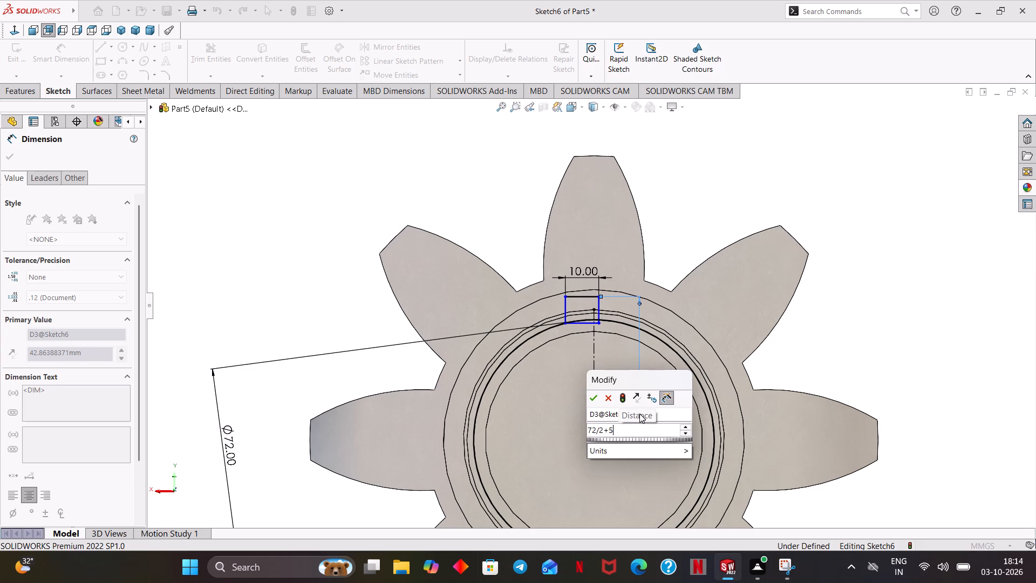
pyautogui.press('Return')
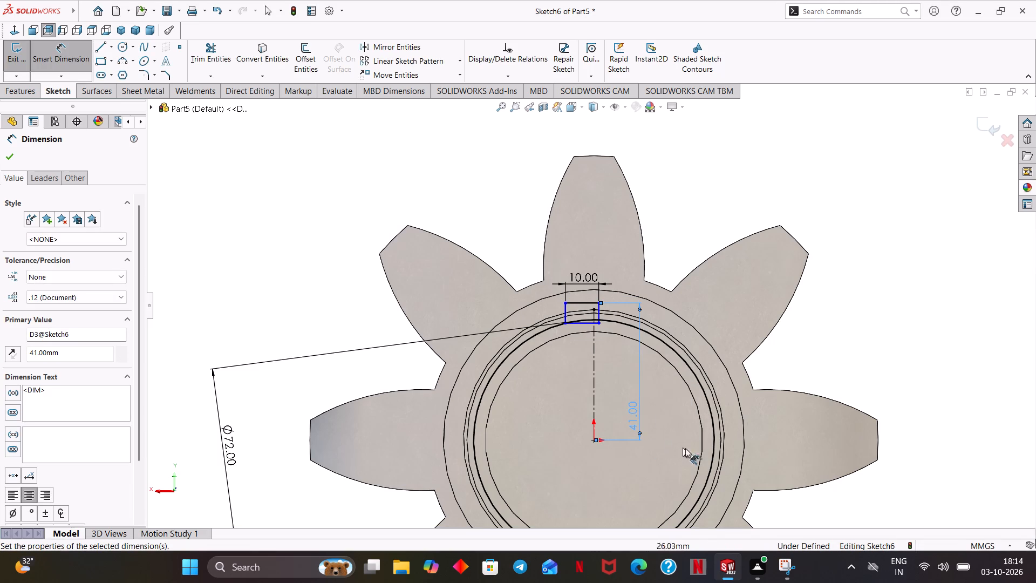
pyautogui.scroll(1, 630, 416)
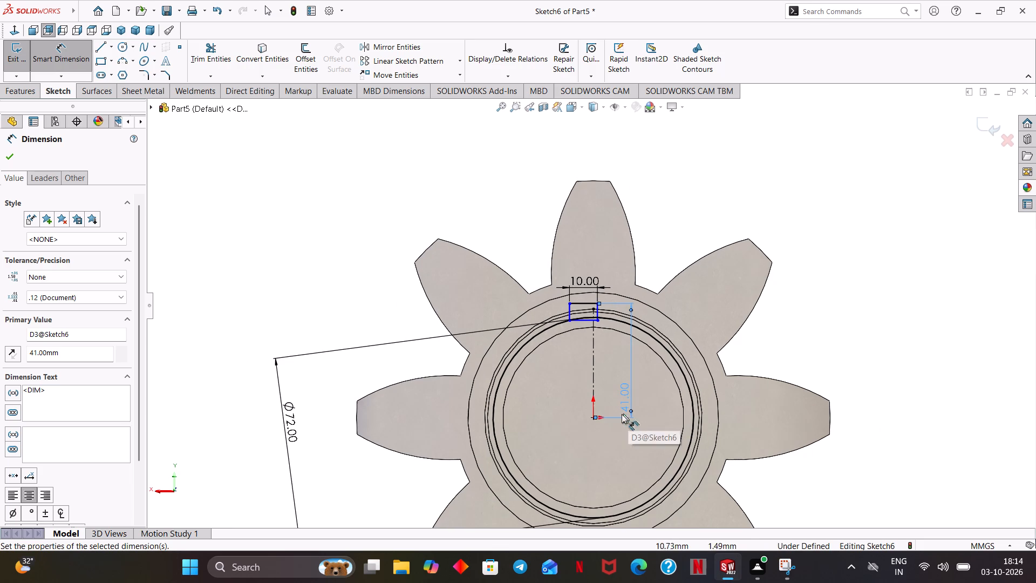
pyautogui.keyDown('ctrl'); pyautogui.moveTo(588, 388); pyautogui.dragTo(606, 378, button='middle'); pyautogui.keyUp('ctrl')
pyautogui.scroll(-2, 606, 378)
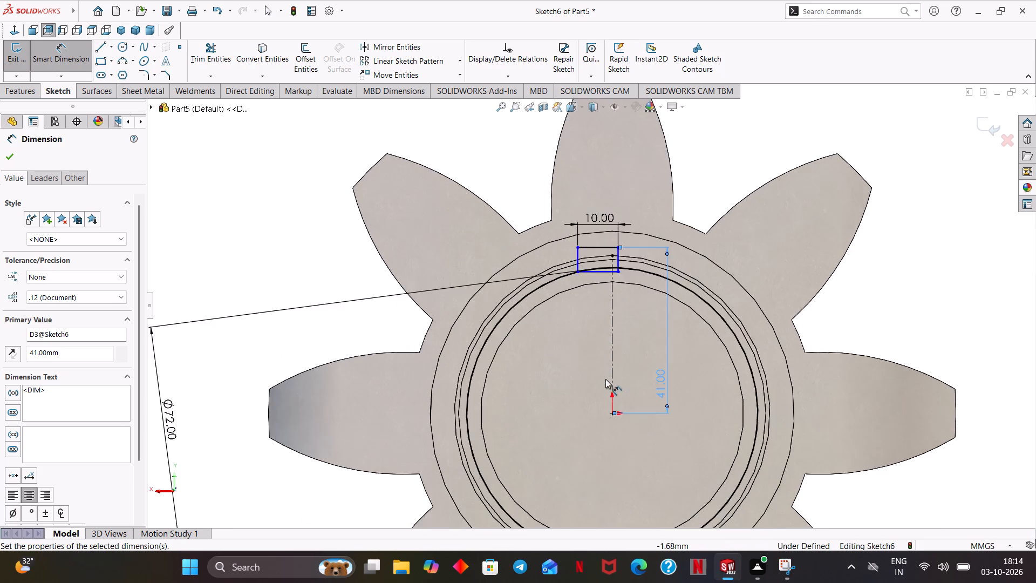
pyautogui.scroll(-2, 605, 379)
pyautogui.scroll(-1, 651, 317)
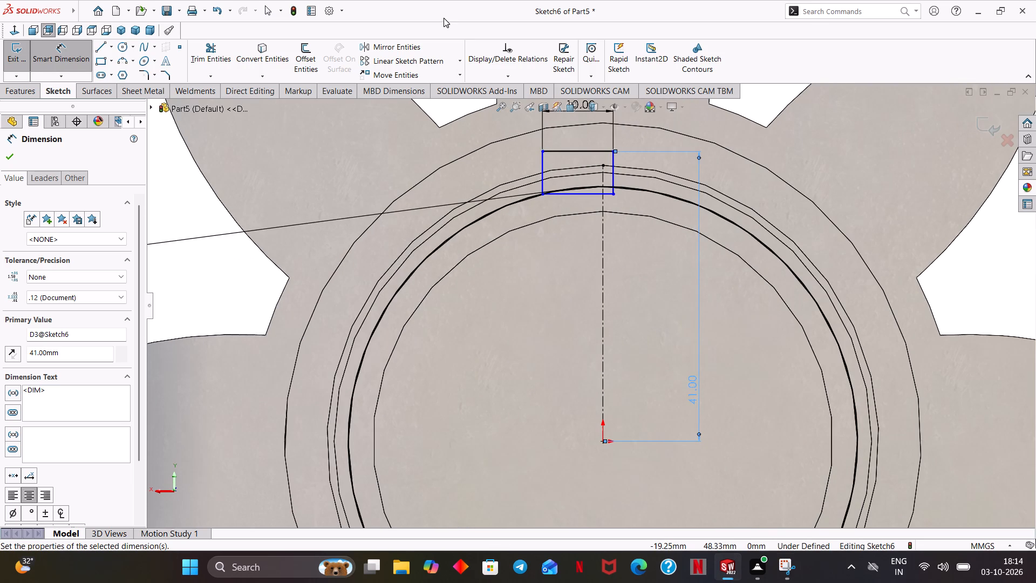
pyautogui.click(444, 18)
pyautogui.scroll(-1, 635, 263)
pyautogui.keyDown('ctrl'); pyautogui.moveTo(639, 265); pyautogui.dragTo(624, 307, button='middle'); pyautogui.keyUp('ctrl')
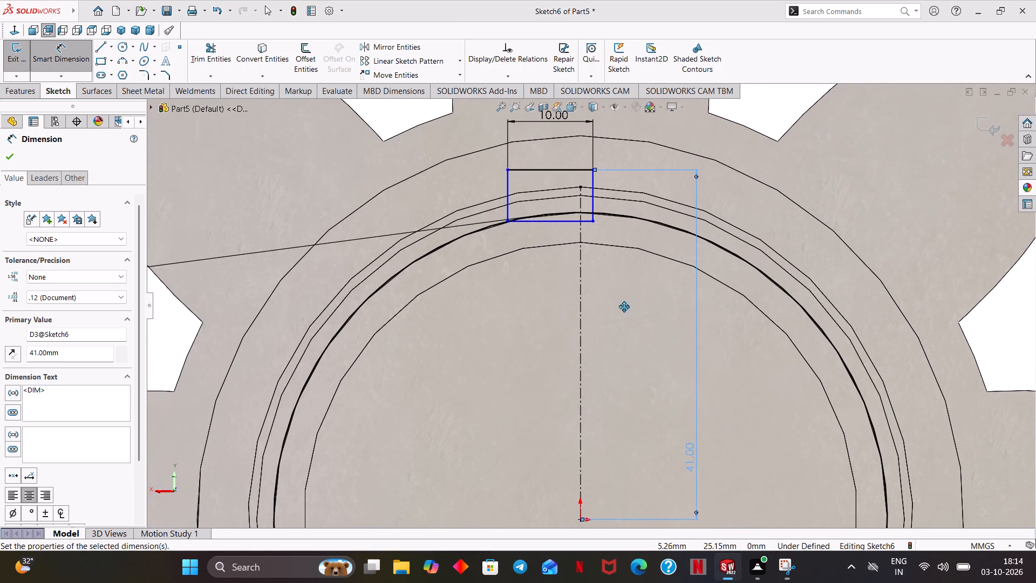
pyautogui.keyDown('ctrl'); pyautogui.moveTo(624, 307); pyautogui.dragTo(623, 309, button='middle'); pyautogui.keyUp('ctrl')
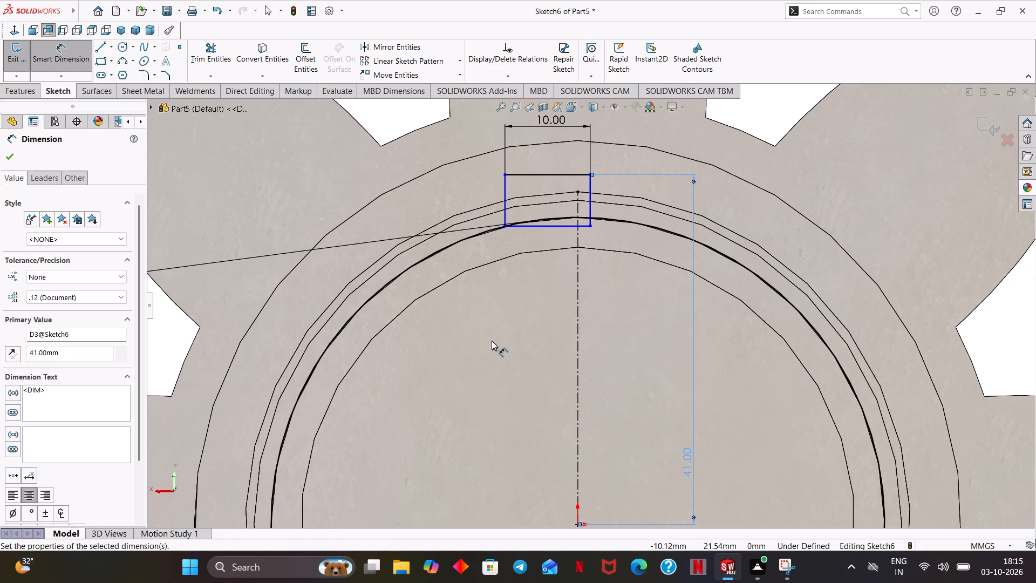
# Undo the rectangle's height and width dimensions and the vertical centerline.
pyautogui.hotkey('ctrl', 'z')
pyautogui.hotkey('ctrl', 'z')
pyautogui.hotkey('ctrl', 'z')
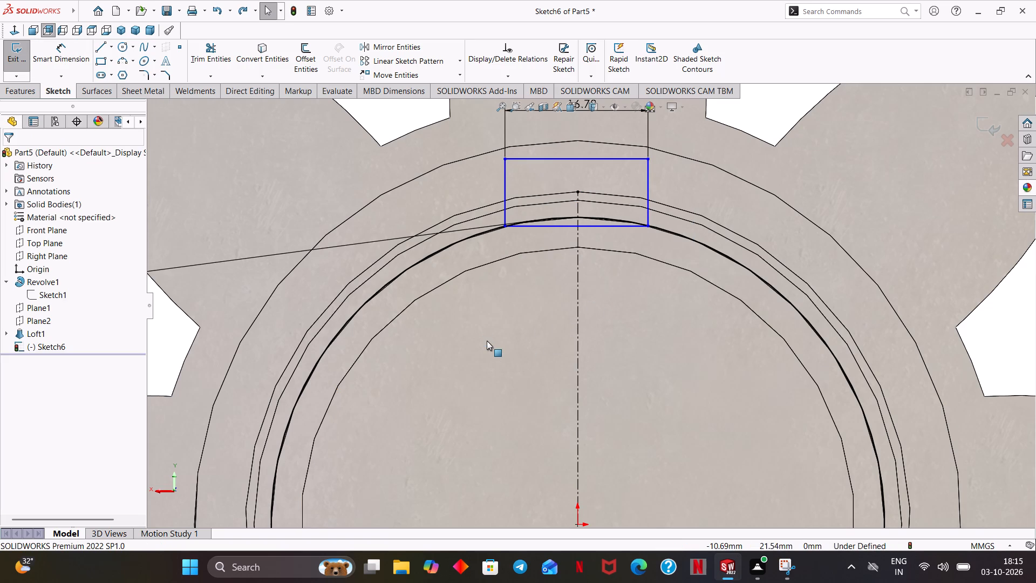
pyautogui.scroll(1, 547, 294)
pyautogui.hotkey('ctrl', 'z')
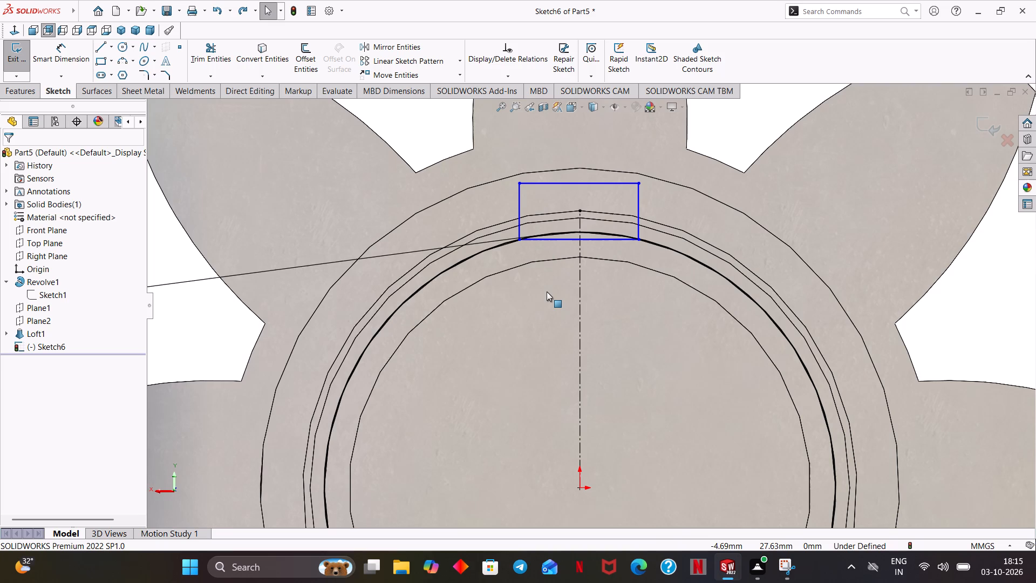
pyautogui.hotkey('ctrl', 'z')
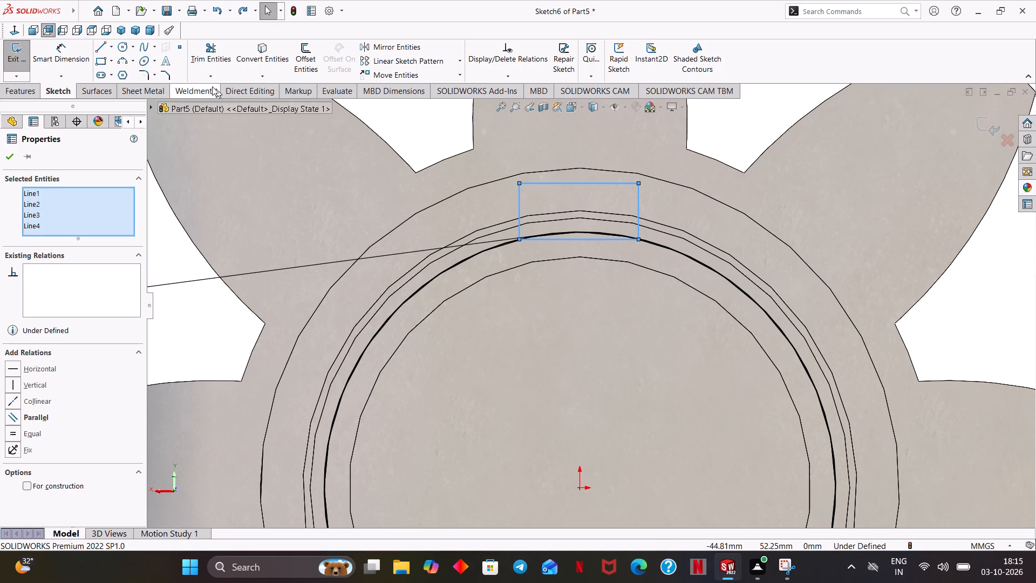
# Draw a 39 mm construction centerline from the origin straight up into the rectangle and apply a vertical relation to it.
pyautogui.click(112, 52)
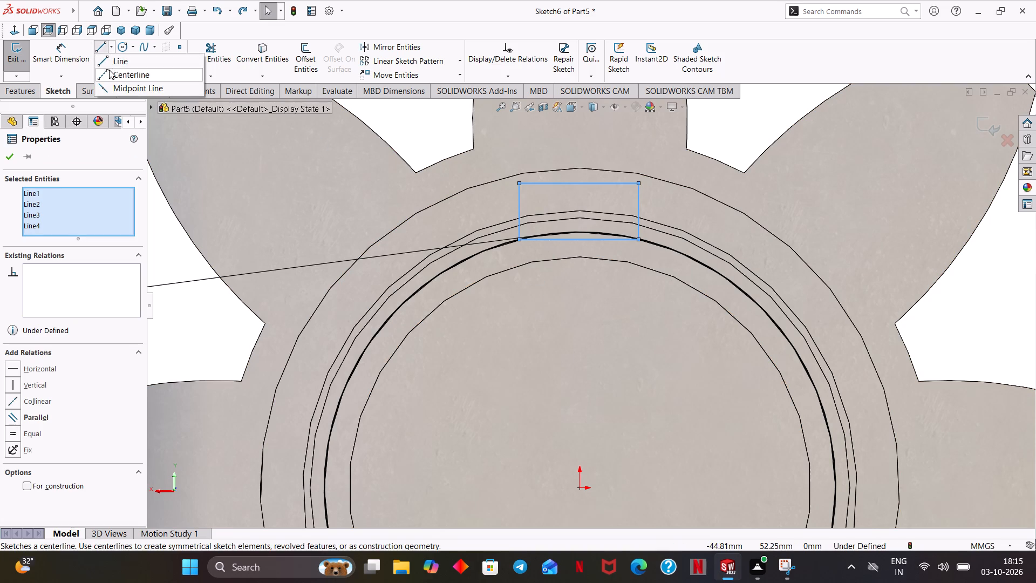
pyautogui.click(109, 72)
pyautogui.click(579, 487)
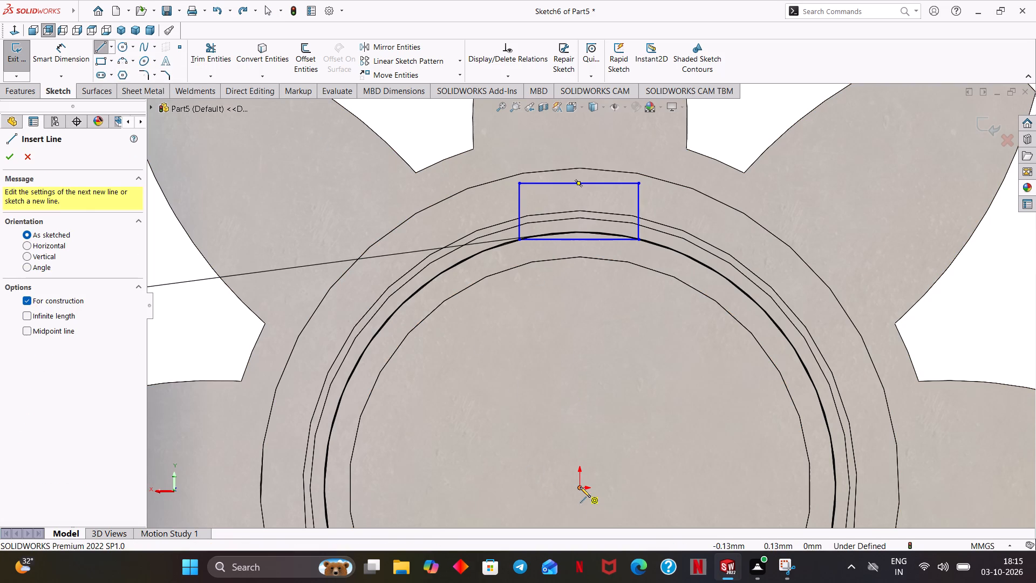
pyautogui.click(578, 208)
pyautogui.rightClick(587, 205)
pyautogui.click(612, 212)
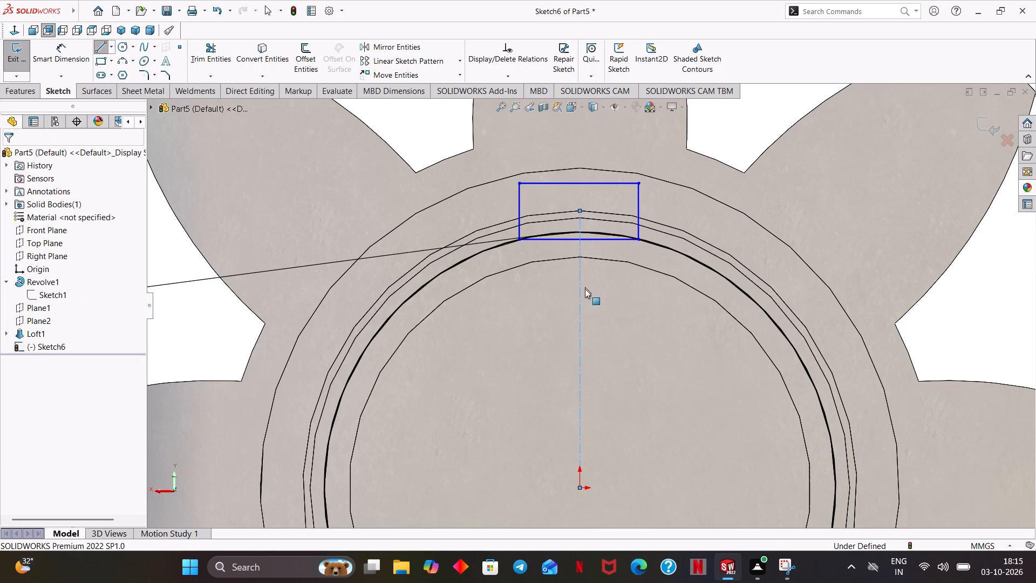
pyautogui.click(580, 320)
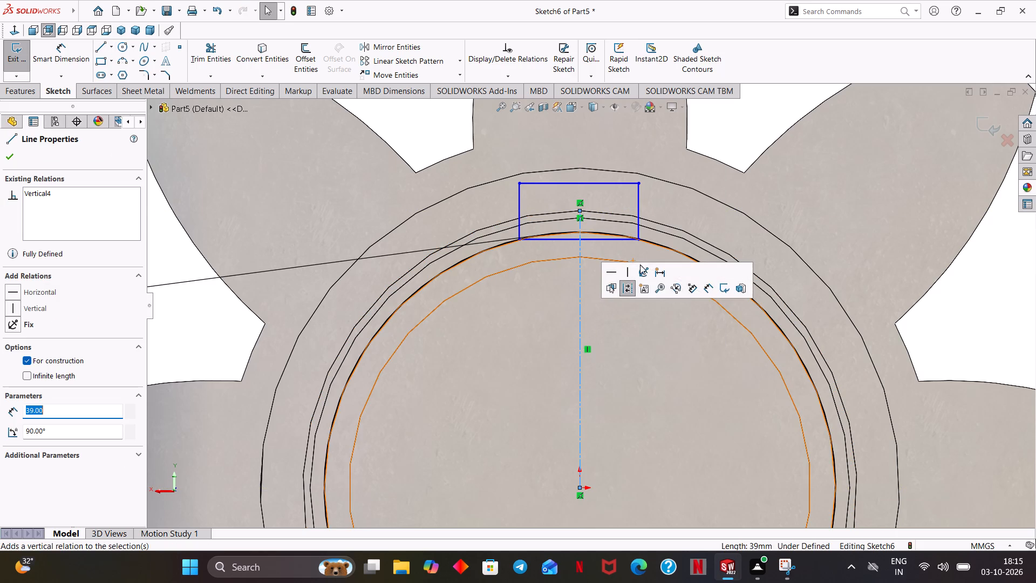
pyautogui.click(630, 274)
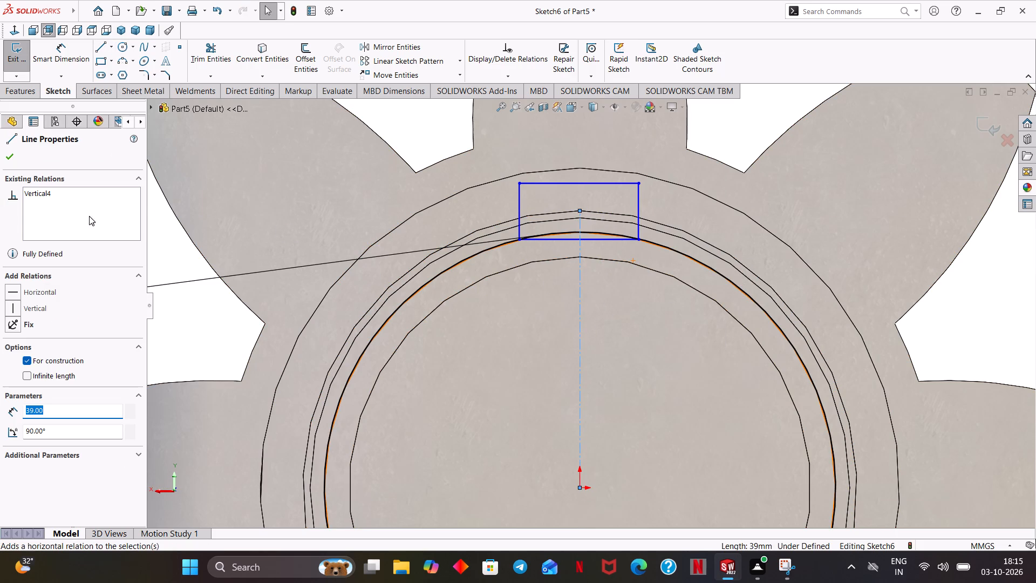
pyautogui.click(16, 161)
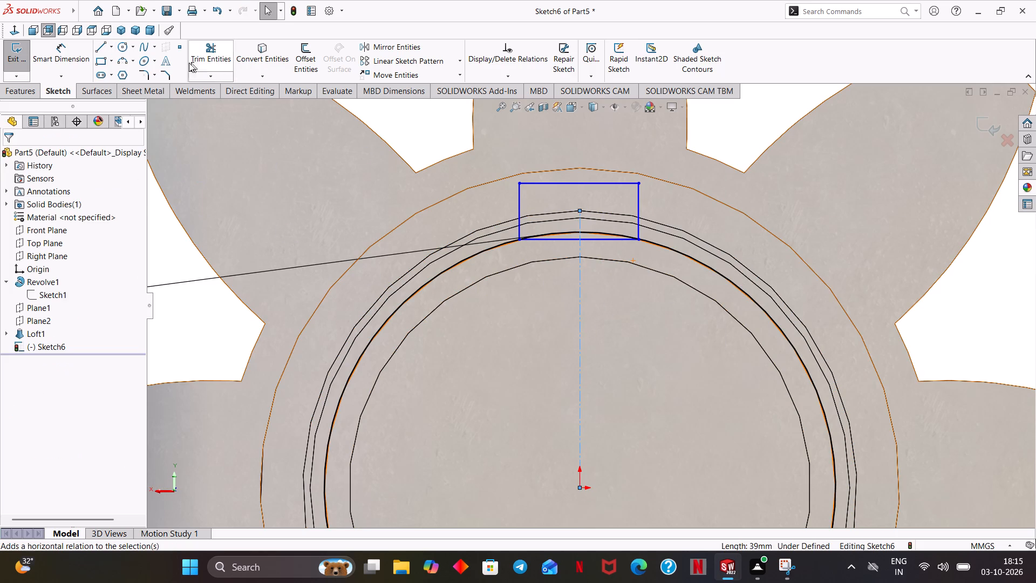
# Dimension the rectangle's top edge as 10 mm wide.
pyautogui.click(60, 59)
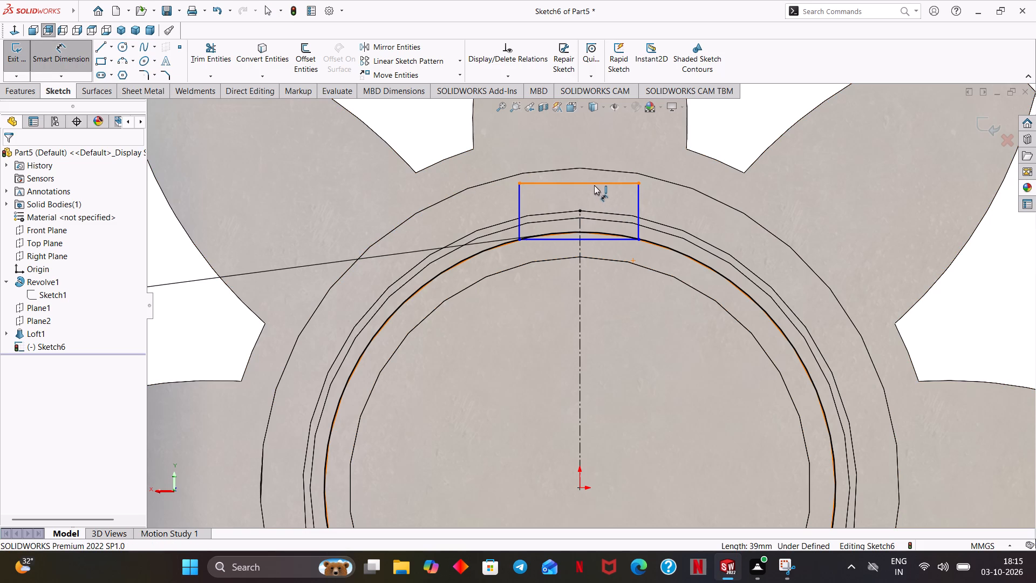
pyautogui.click(594, 184)
pyautogui.click(587, 175)
pyautogui.write('10')
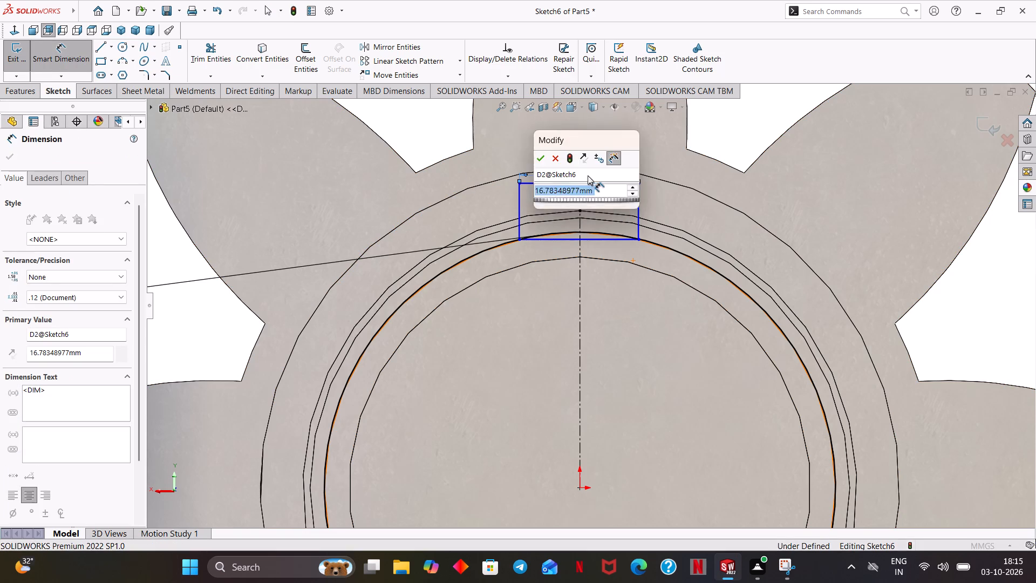
pyautogui.press('Return')
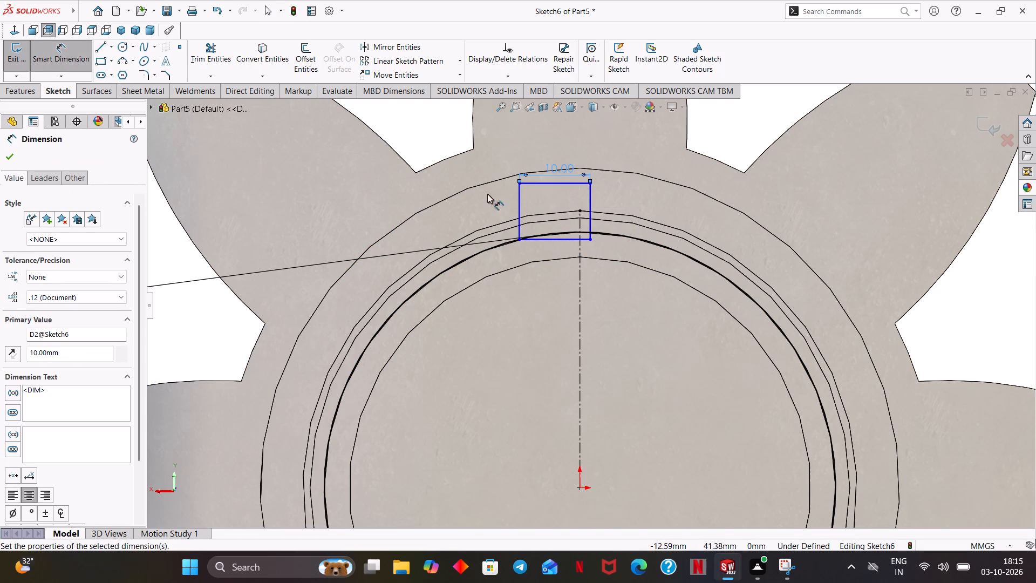
# Undo the rectangle's 10 mm width dimension, the vertical construction centerline and the rectangle itself.
pyautogui.click(48, 63)
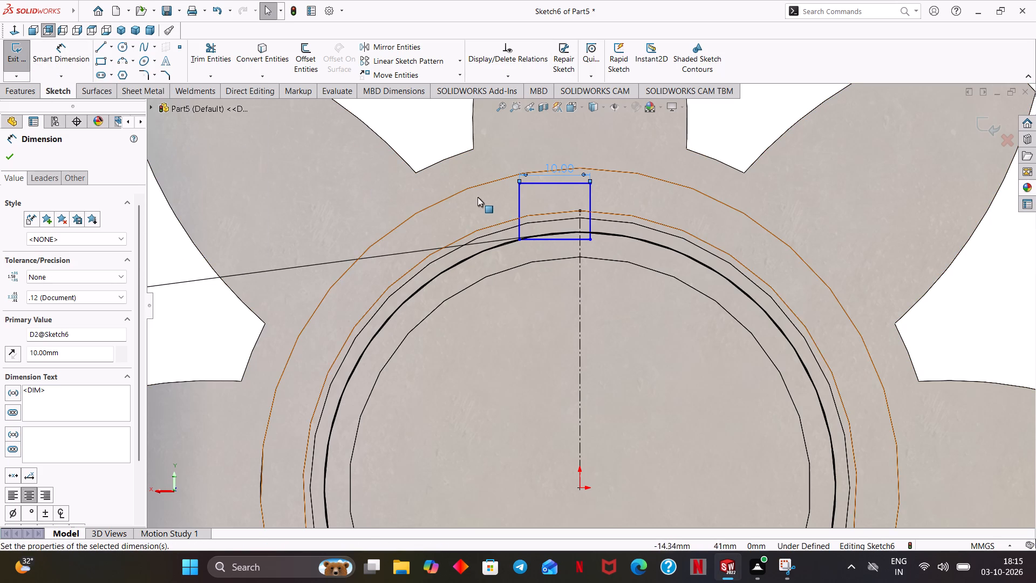
pyautogui.hotkey('ctrl', 'z')
pyautogui.hotkey('ctrl', 'z')
pyautogui.hotkey('ctrl', 'z')
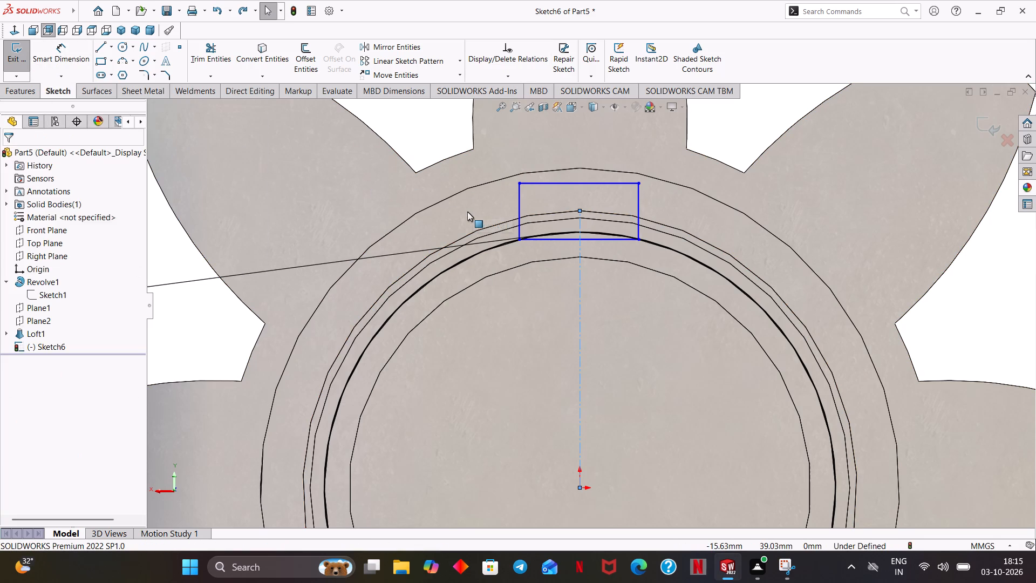
pyautogui.hotkey('ctrl', 'z')
pyautogui.hotkey('ctrl', 'z')
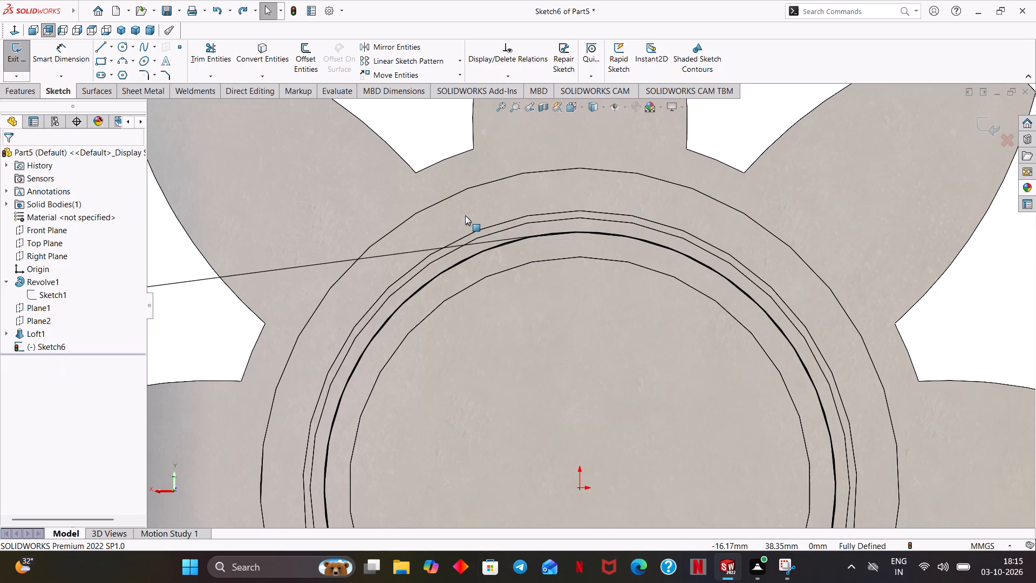
# Draw a 39 mm construction centerline from the origin straight up to the shoulder's circular edge.
pyautogui.click(112, 50)
pyautogui.click(113, 71)
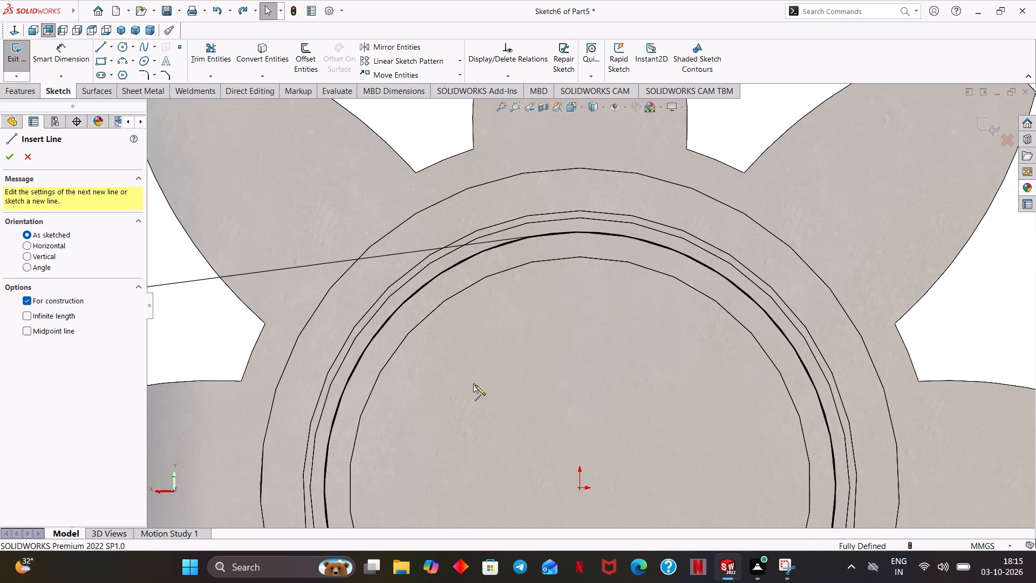
pyautogui.click(579, 488)
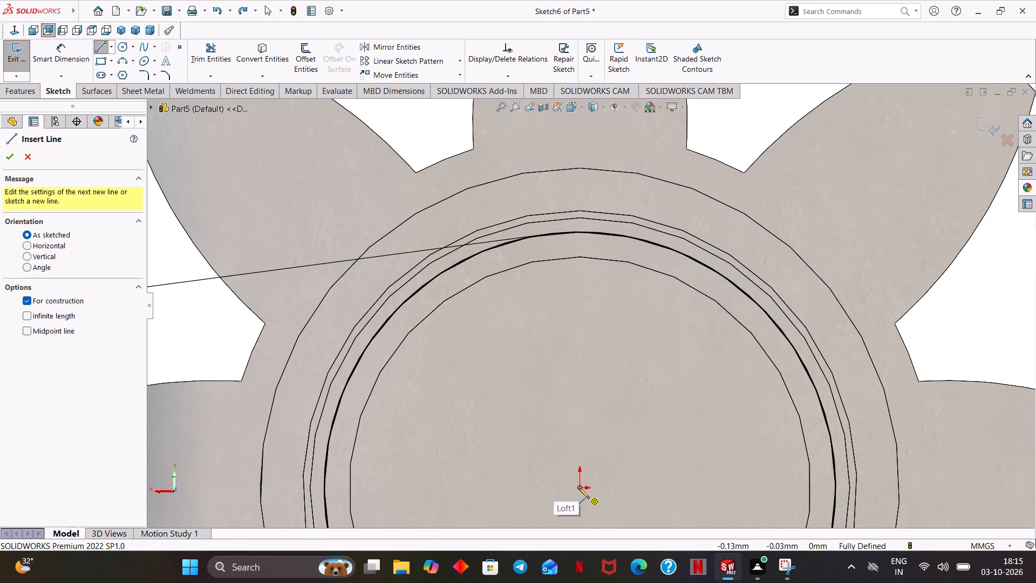
pyautogui.click(580, 209)
pyautogui.rightClick(597, 201)
pyautogui.click(625, 208)
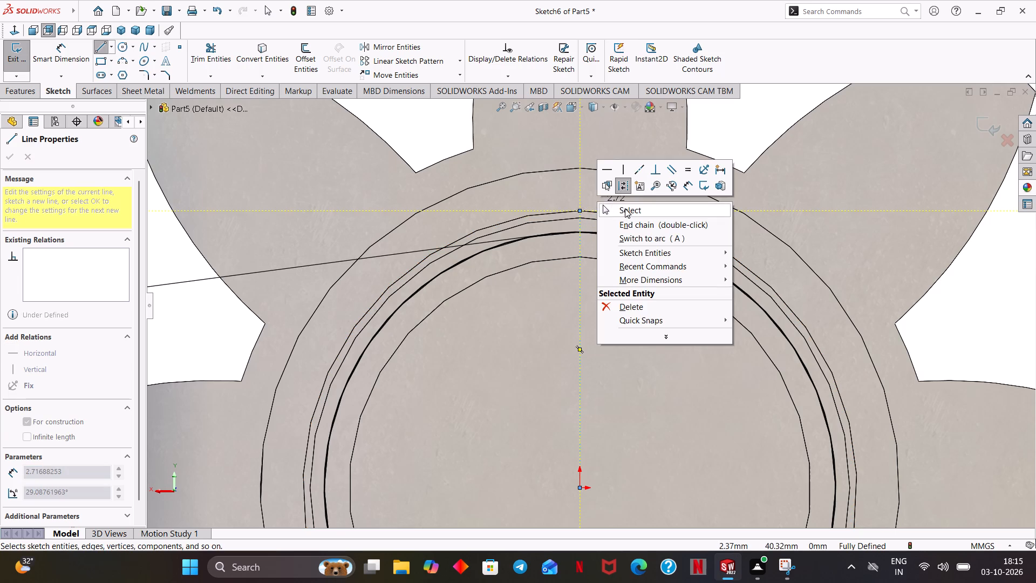
# Draw a center rectangle about 33 by 14 mm on the centerline's upper end, with its lower corner on the 72 mm circle.
pyautogui.click(112, 63)
pyautogui.click(120, 87)
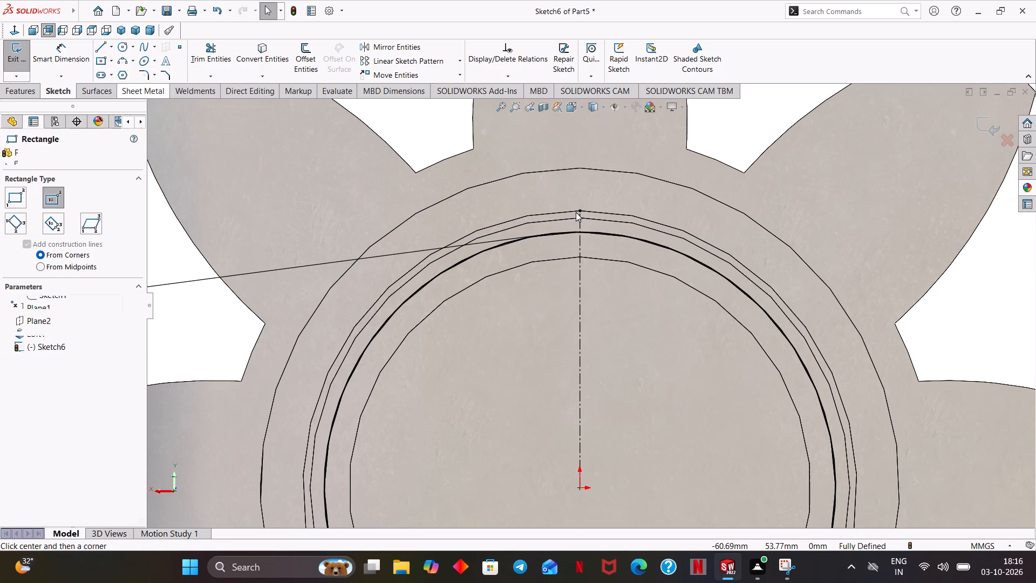
pyautogui.click(581, 212)
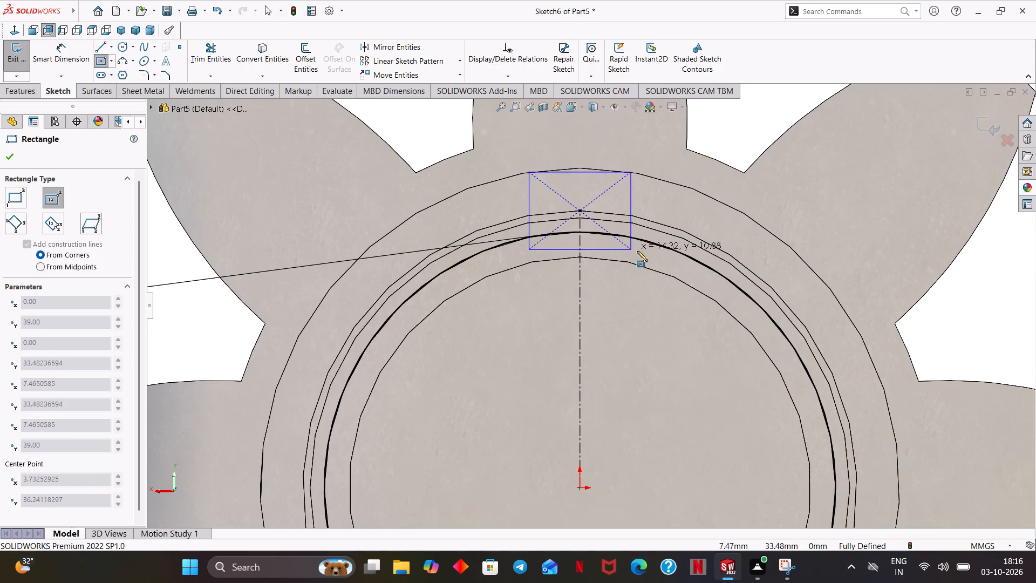
pyautogui.click(697, 261)
pyautogui.rightClick(730, 205)
pyautogui.click(752, 213)
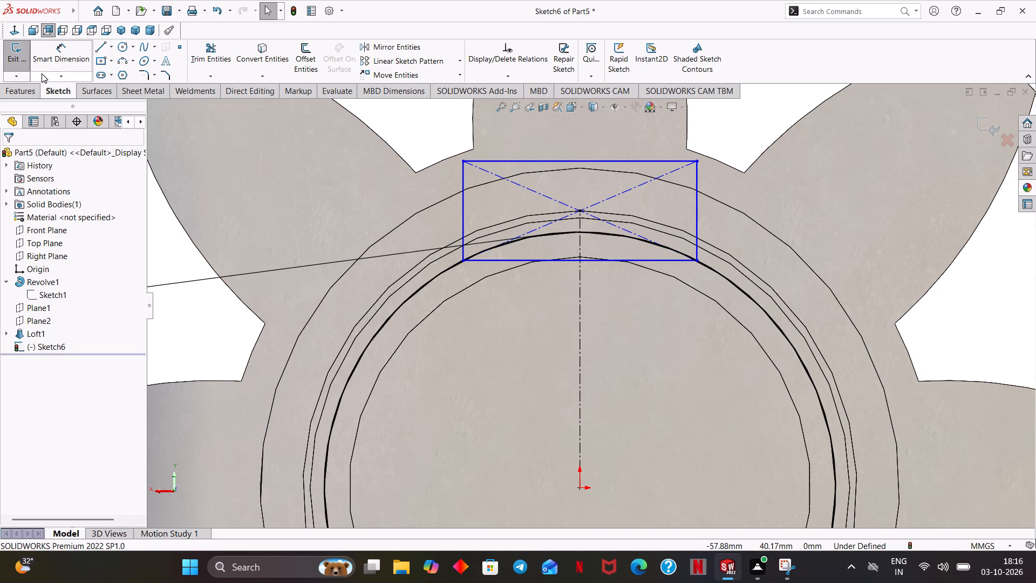
pyautogui.click(582, 346)
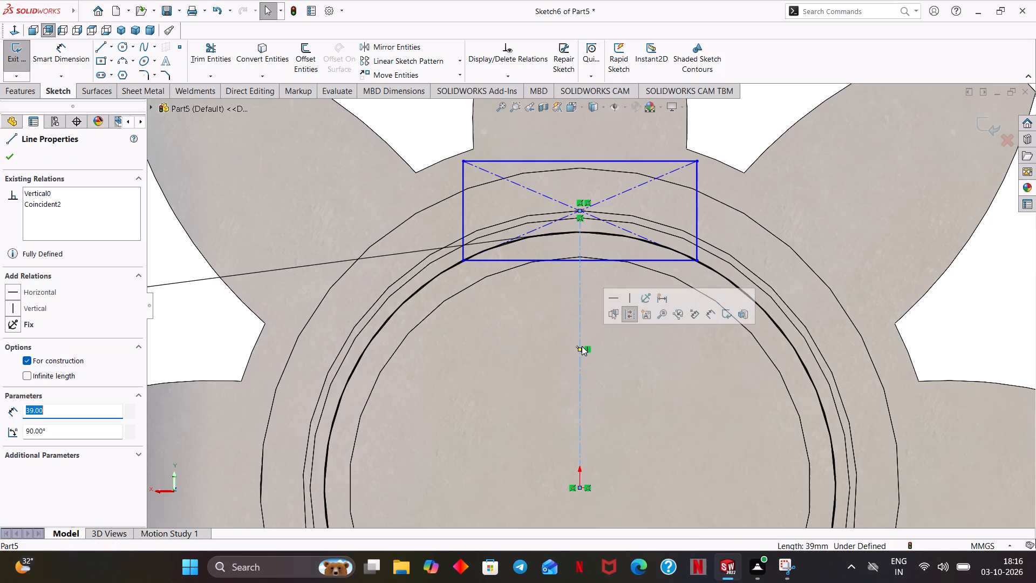
pyautogui.click(537, 358)
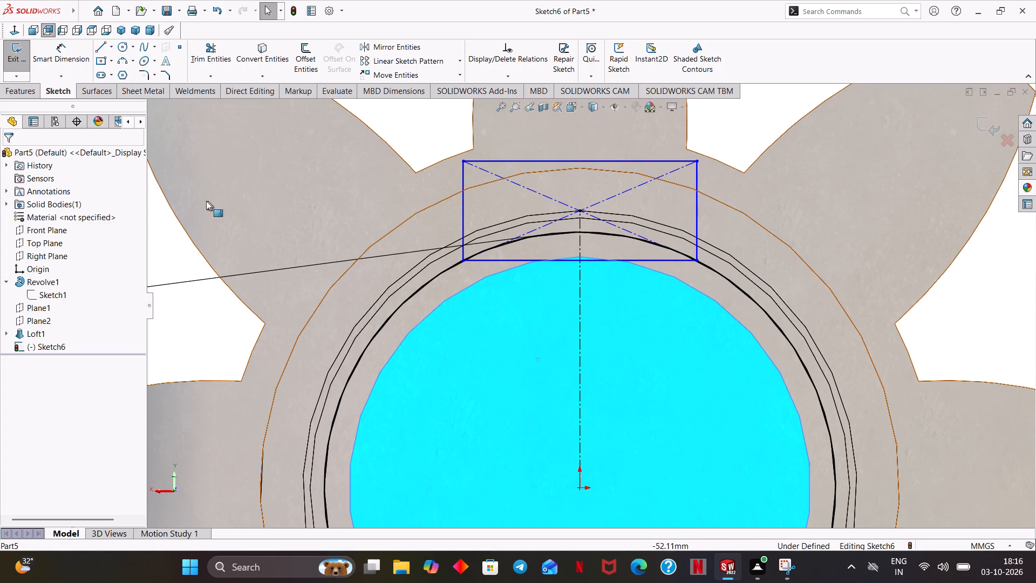
pyautogui.click(156, 227)
pyautogui.press('Escape')
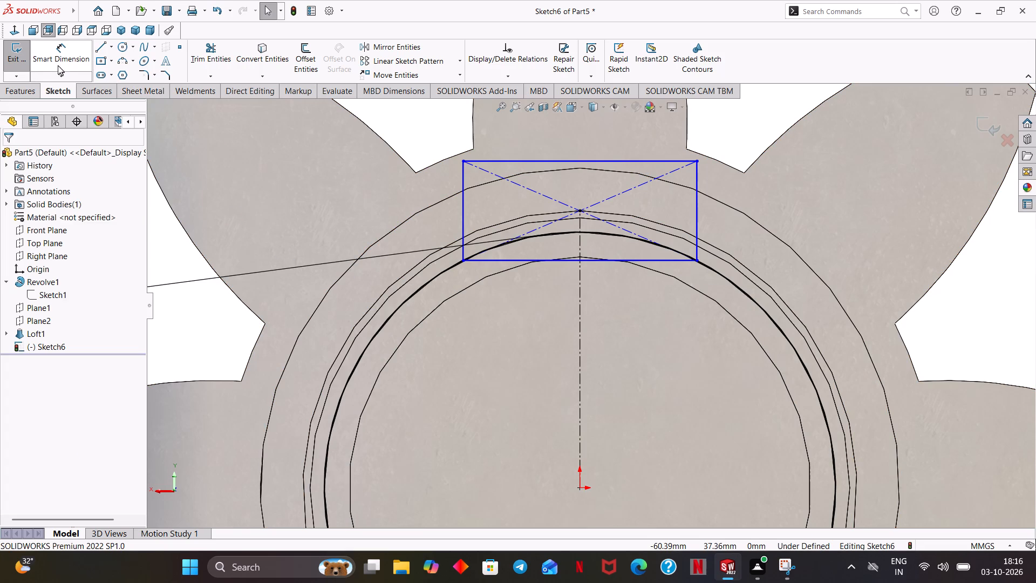
# Dimension the rectangle's top edge as 10 mm wide.
pyautogui.click(51, 60)
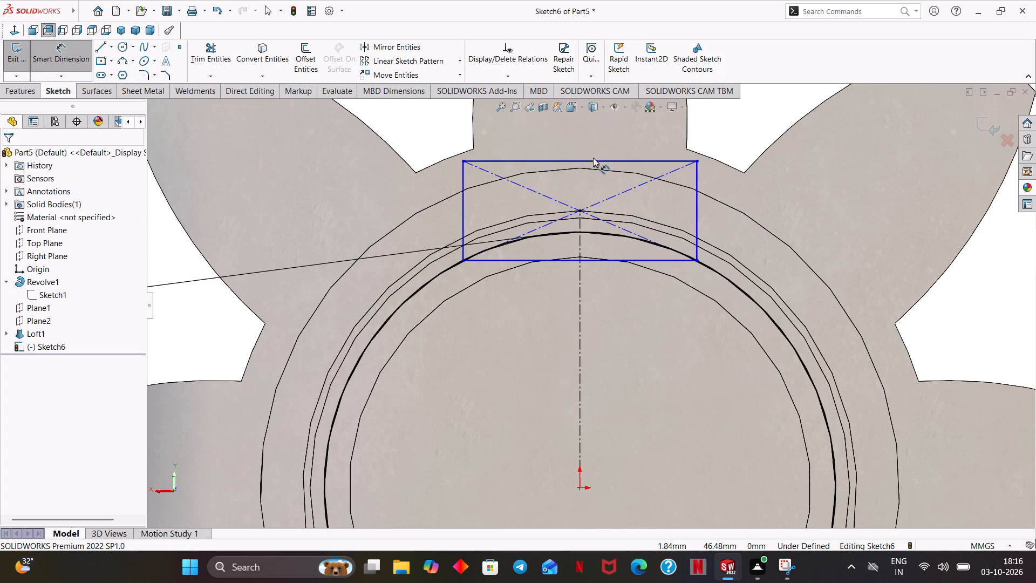
pyautogui.click(591, 160)
pyautogui.click(588, 148)
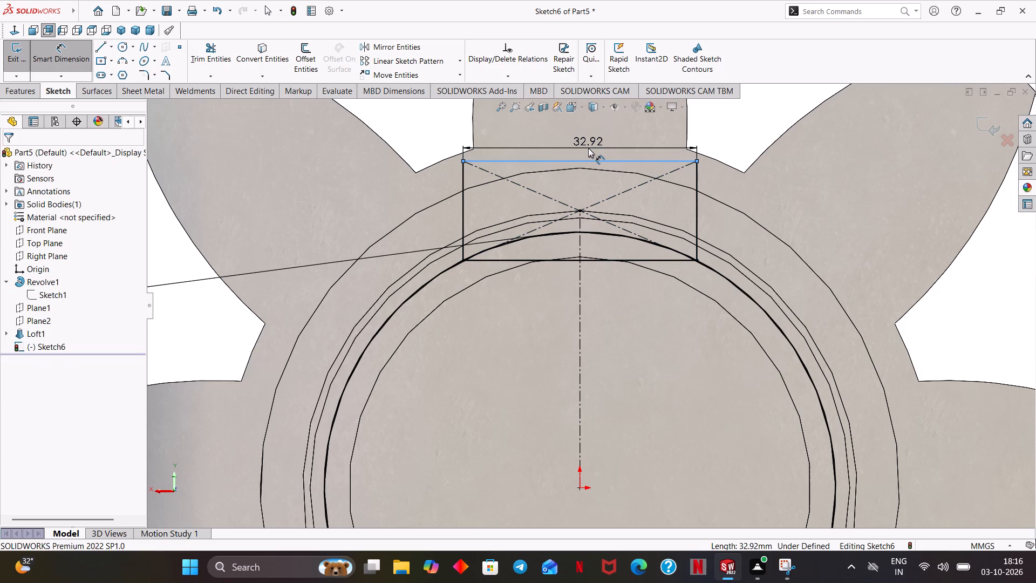
pyautogui.write('10')
pyautogui.press('Return')
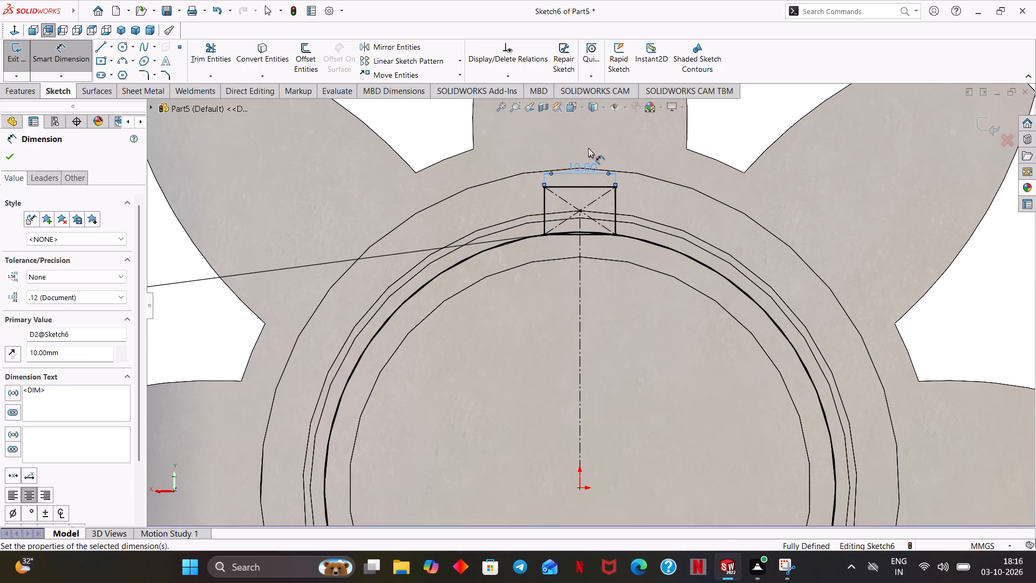
# Dimension the vertical distance from the origin to the rectangle's top edge.
pyautogui.scroll(-2, 606, 161)
pyautogui.scroll(-2, 676, 259)
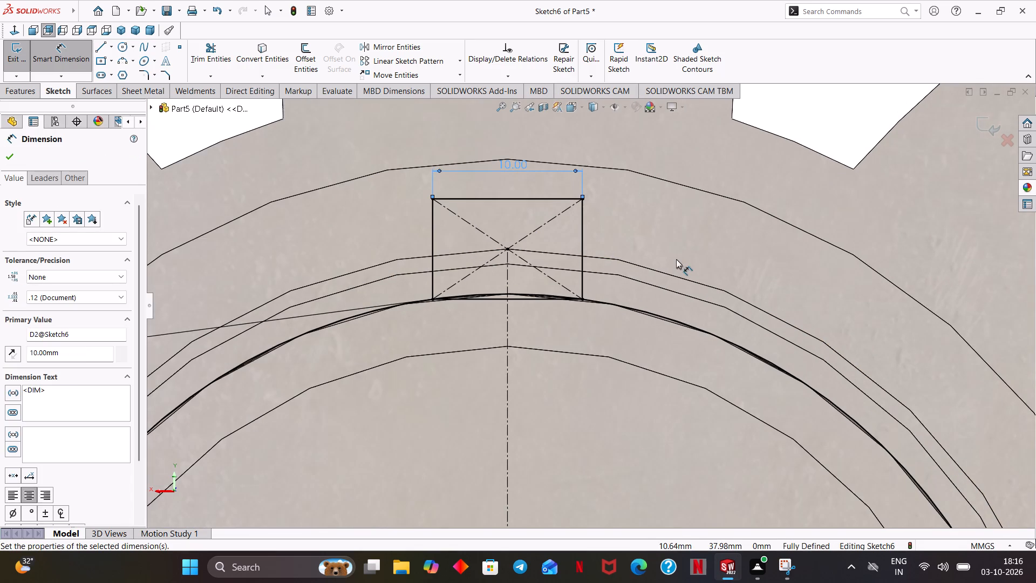
pyautogui.keyDown('ctrl'); pyautogui.moveTo(678, 259); pyautogui.dragTo(682, 235, button='middle'); pyautogui.keyUp('ctrl')
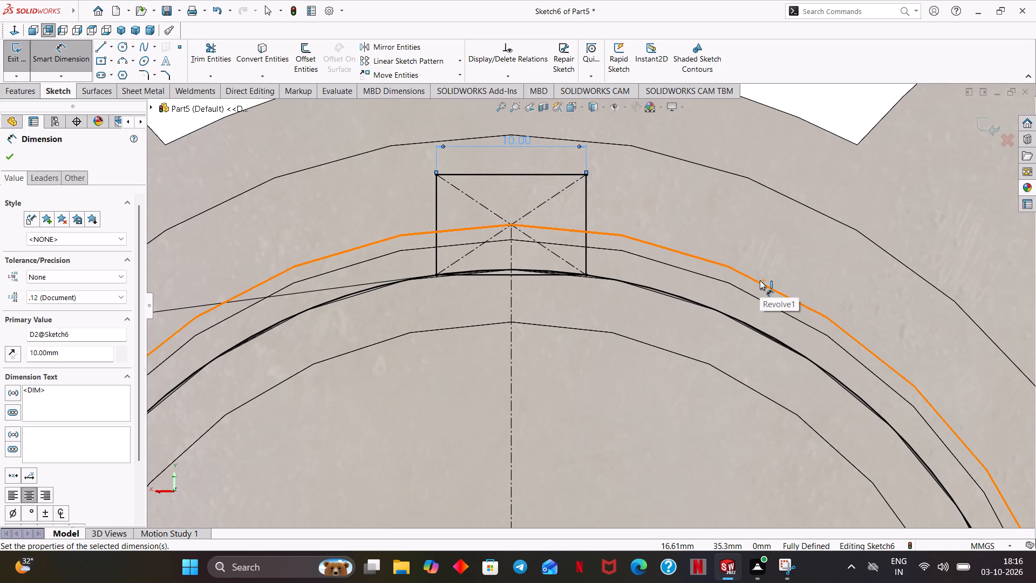
pyautogui.click(512, 174)
pyautogui.scroll(2, 553, 351)
pyautogui.scroll(3, 561, 438)
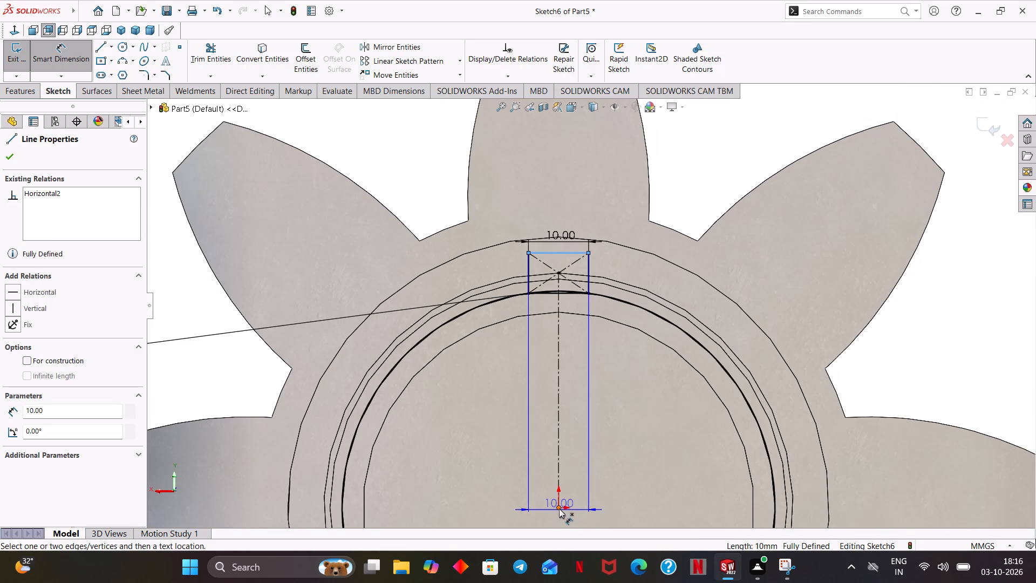
pyautogui.keyDown('ctrl'); pyautogui.moveTo(606, 476); pyautogui.dragTo(606, 399, button='middle'); pyautogui.keyUp('ctrl')
pyautogui.keyDown('ctrl'); pyautogui.scroll(1, 606, 449); pyautogui.keyUp('ctrl')
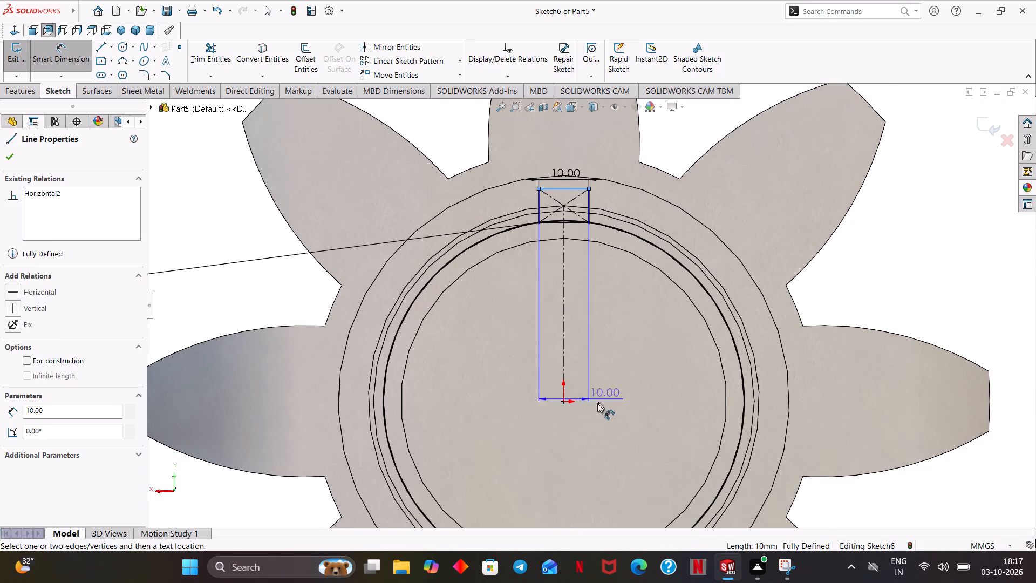
pyautogui.scroll(-1, 587, 409)
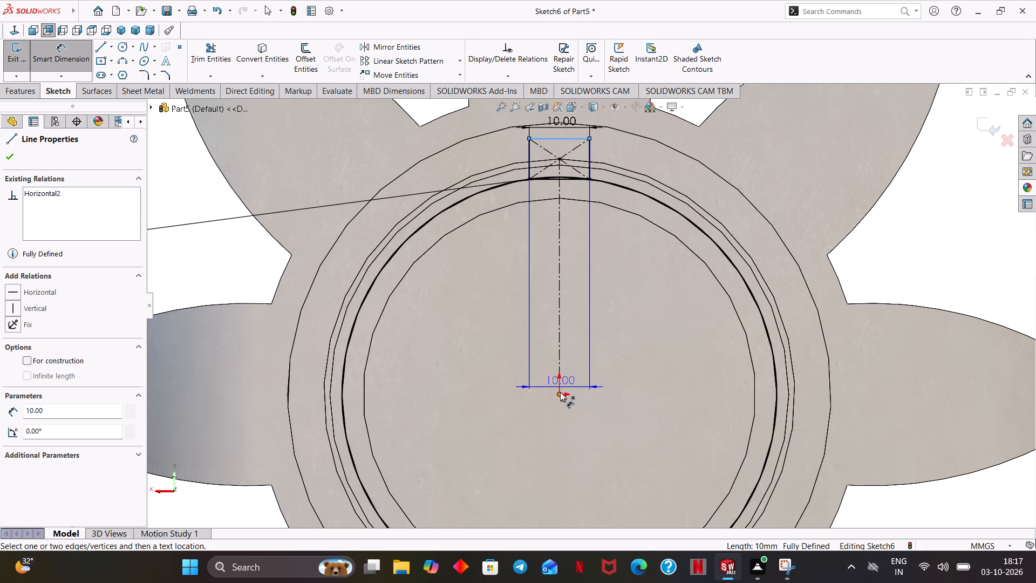
pyautogui.click(560, 394)
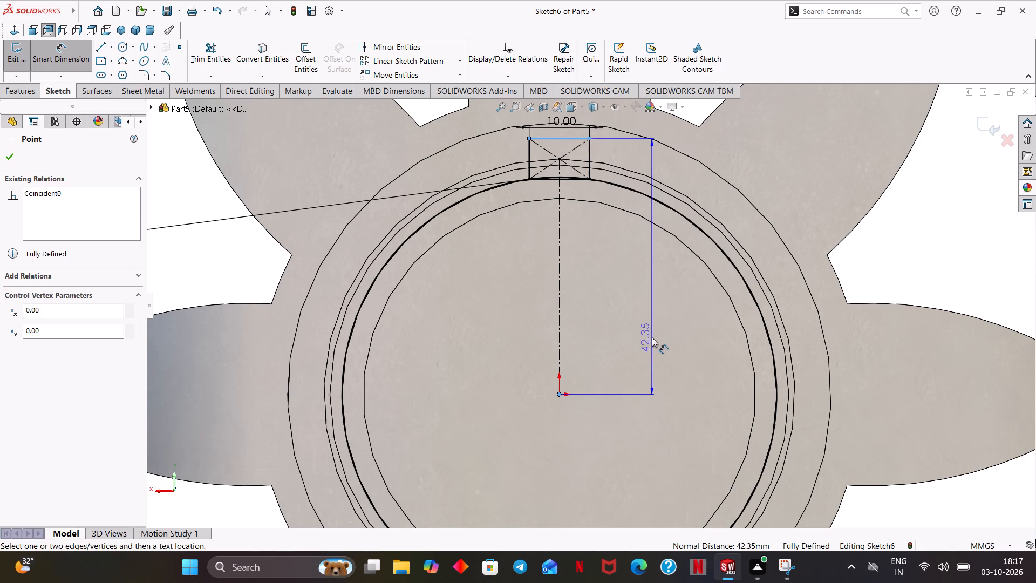
pyautogui.click(652, 337)
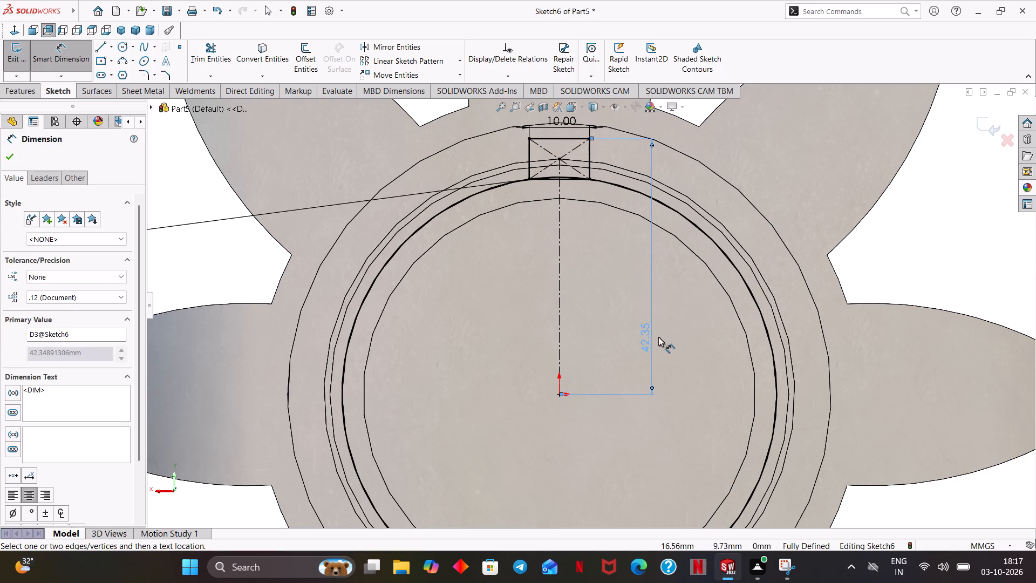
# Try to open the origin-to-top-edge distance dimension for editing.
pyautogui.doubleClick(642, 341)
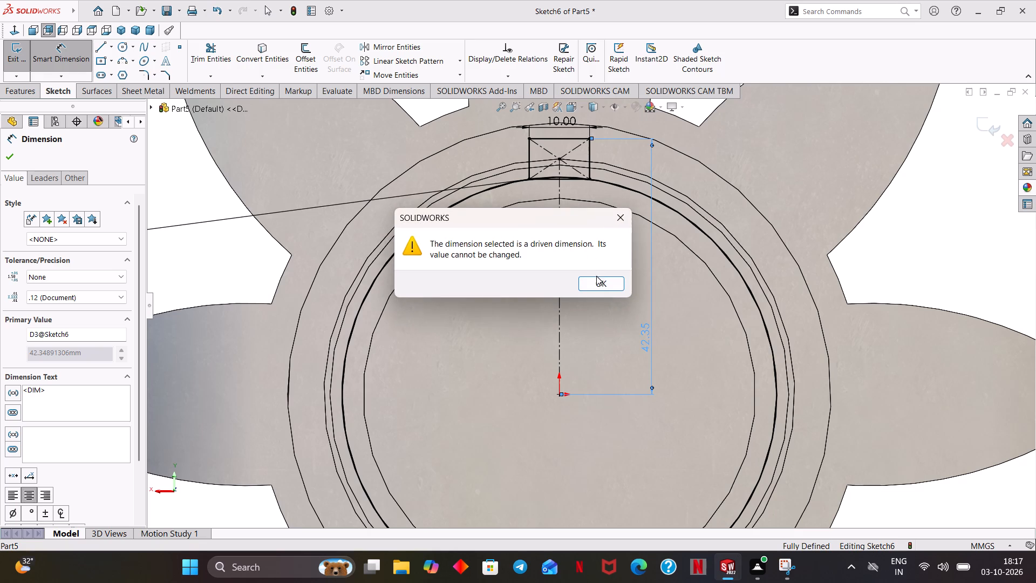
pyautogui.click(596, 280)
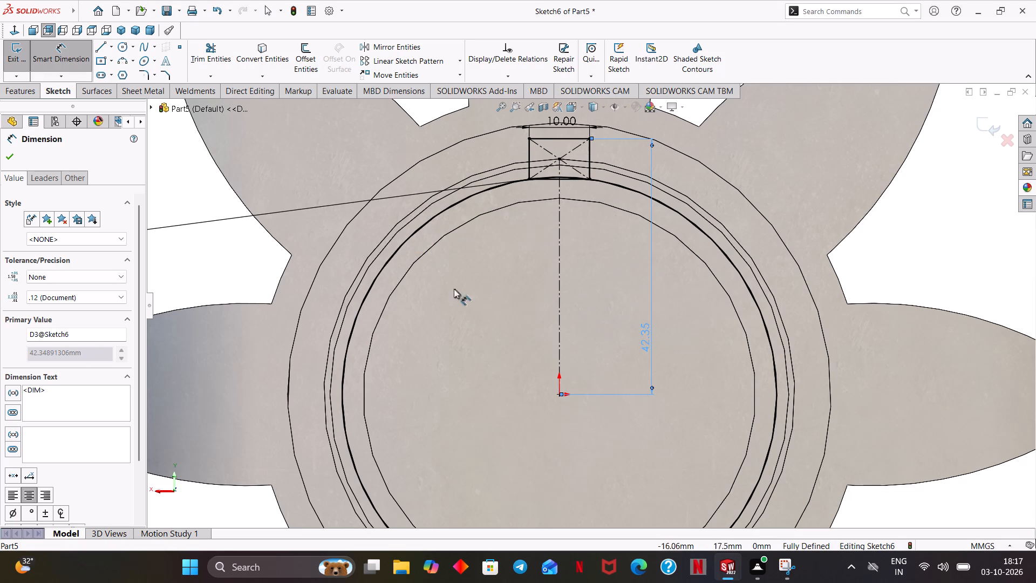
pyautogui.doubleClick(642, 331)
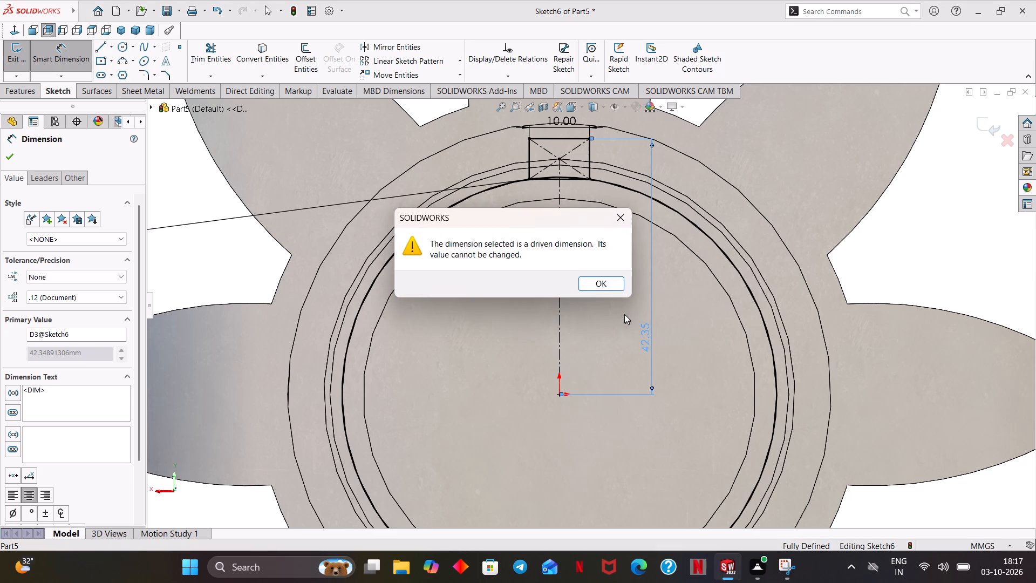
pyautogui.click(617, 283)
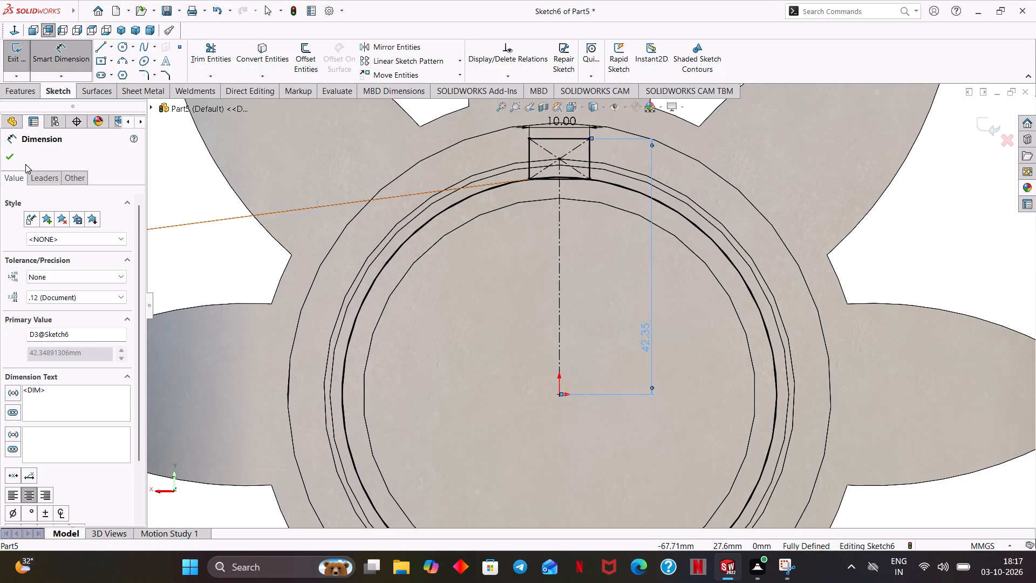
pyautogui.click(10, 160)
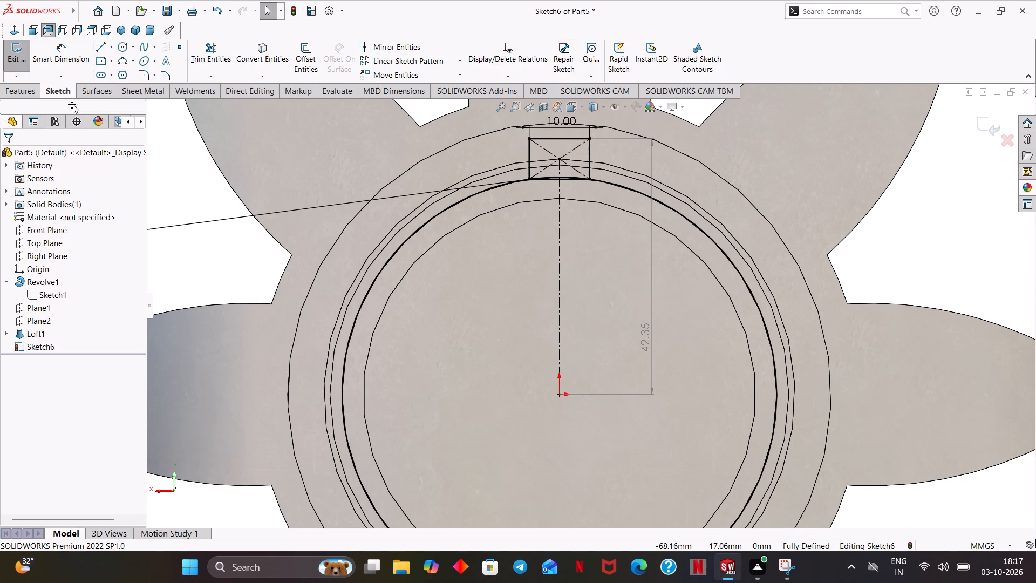
# Power trim the 72 mm circle's arc lying outside the rectangle.
pyautogui.click(448, 27)
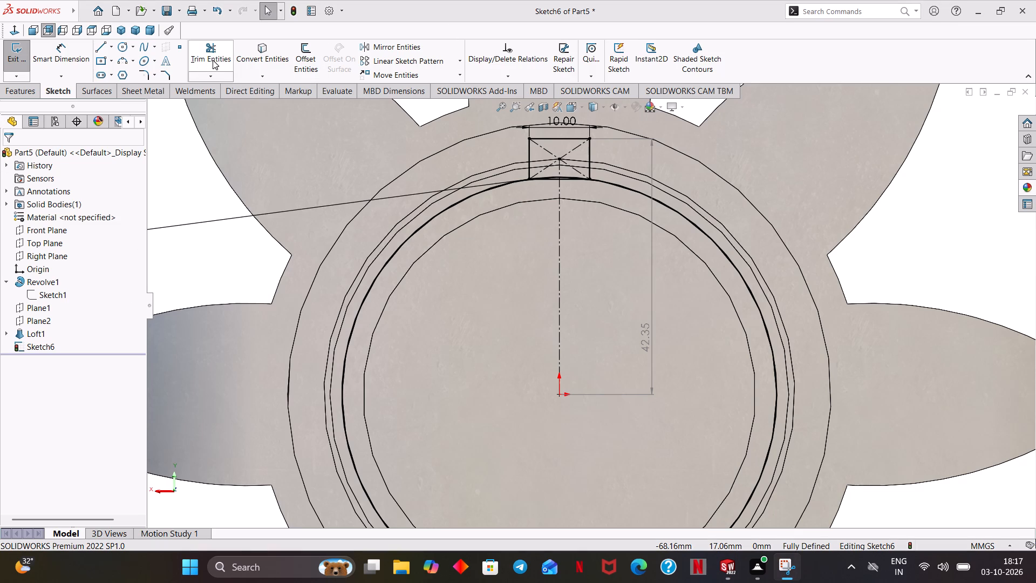
pyautogui.click(215, 58)
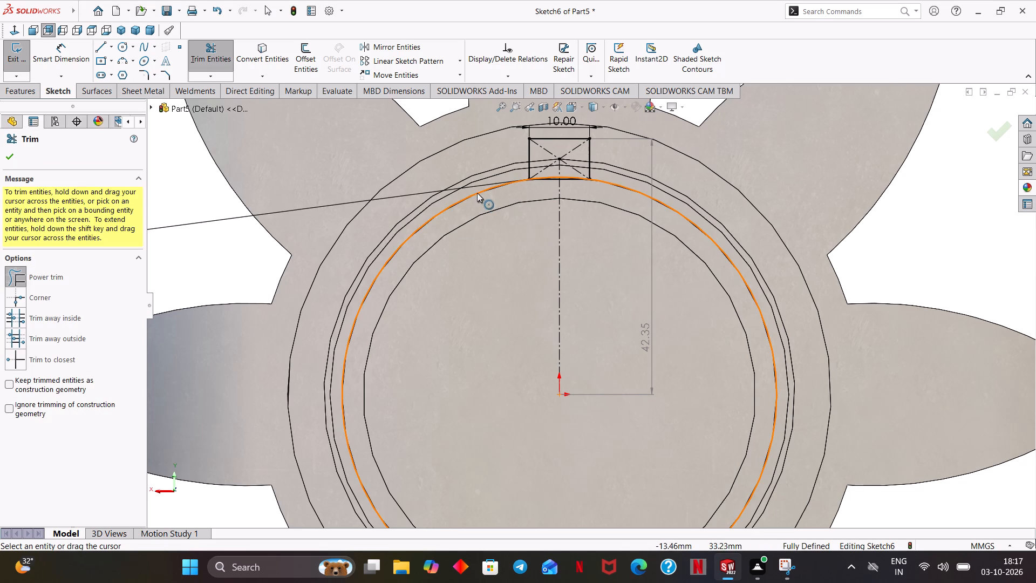
pyautogui.scroll(2, 475, 189)
pyautogui.scroll(-6, 476, 194)
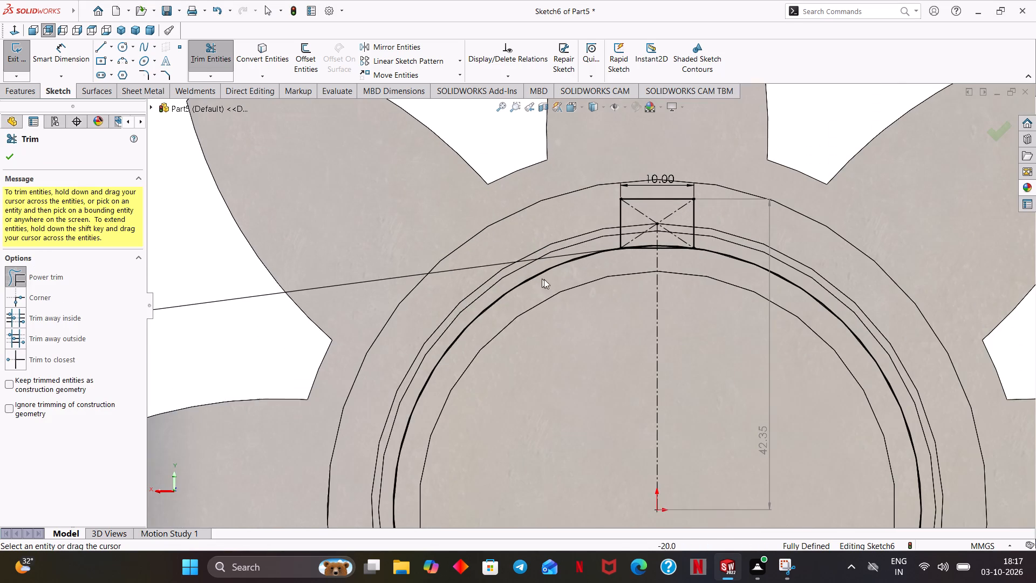
pyautogui.scroll(-3, 544, 279)
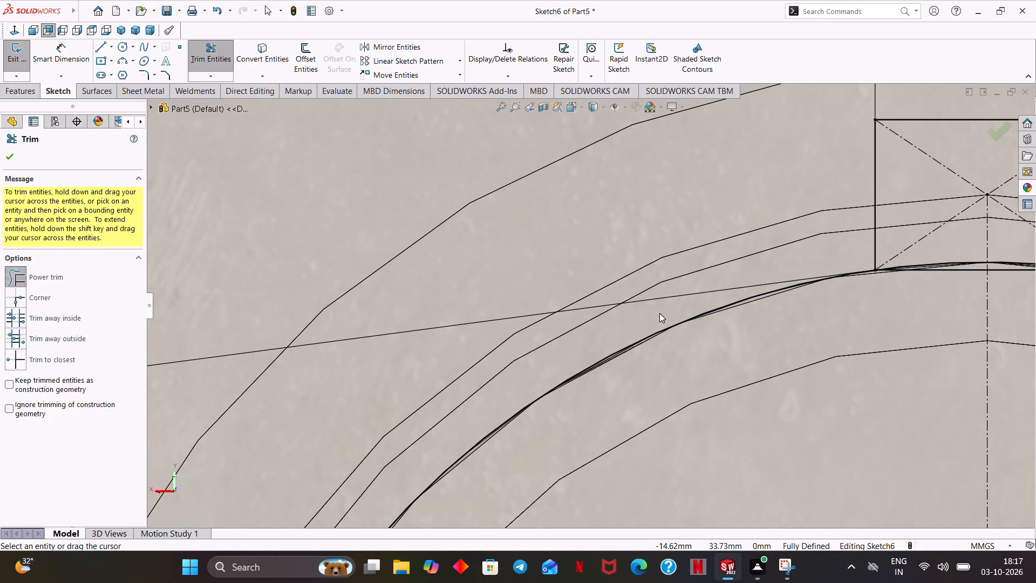
pyautogui.moveTo(657, 313); pyautogui.dragTo(692, 335)
pyautogui.scroll(3, 706, 333)
pyautogui.scroll(2, 933, 316)
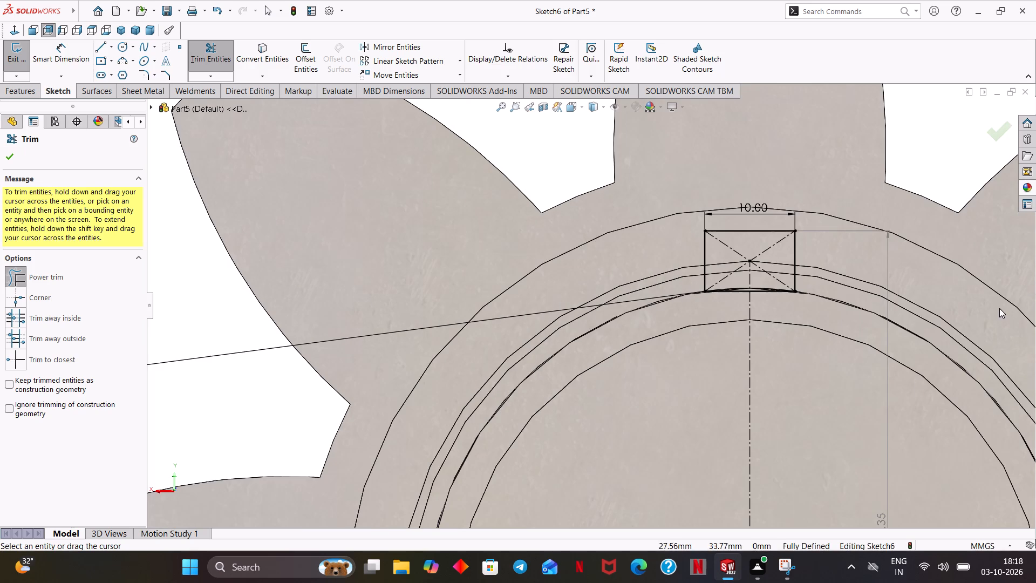
pyautogui.moveTo(929, 331); pyautogui.dragTo(910, 341)
pyautogui.click(9, 158)
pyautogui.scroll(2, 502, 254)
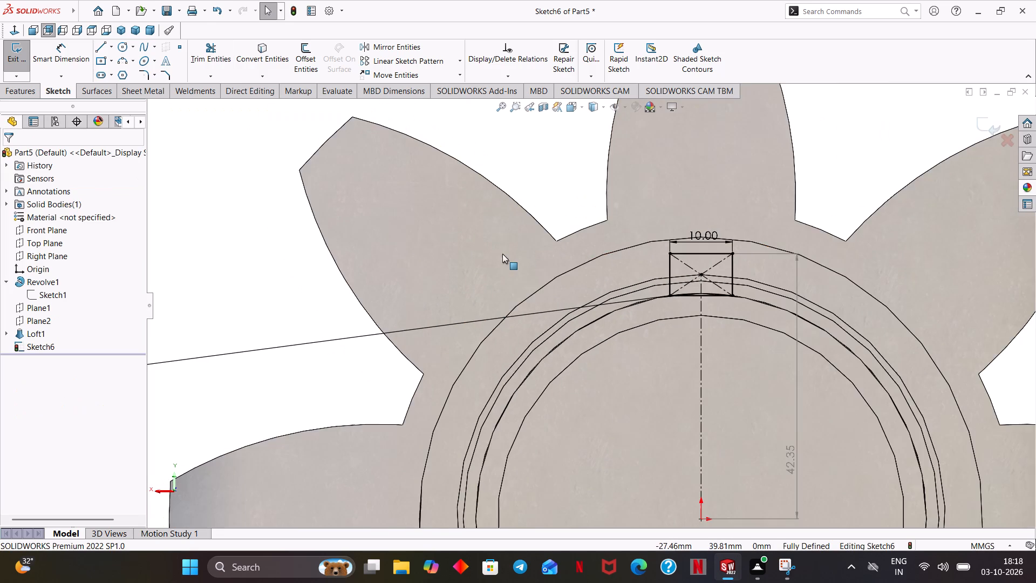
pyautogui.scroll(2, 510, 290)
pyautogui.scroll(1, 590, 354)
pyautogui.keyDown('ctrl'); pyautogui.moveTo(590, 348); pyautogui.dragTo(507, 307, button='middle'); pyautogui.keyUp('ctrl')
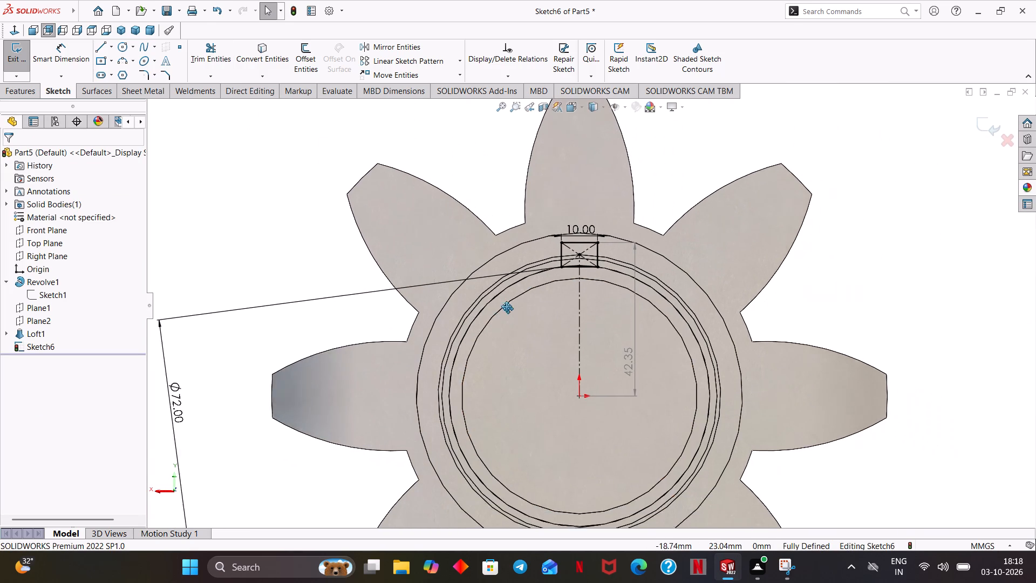
# Start a boss extrude of the sketch, using the closed region inside the 10 mm wide rectangle as its contour.
pyautogui.keyDown('ctrl'); pyautogui.moveTo(507, 307); pyautogui.dragTo(502, 301, button='middle'); pyautogui.keyUp('ctrl')
pyautogui.moveTo(508, 318); pyautogui.dragTo(526, 336, button='middle')
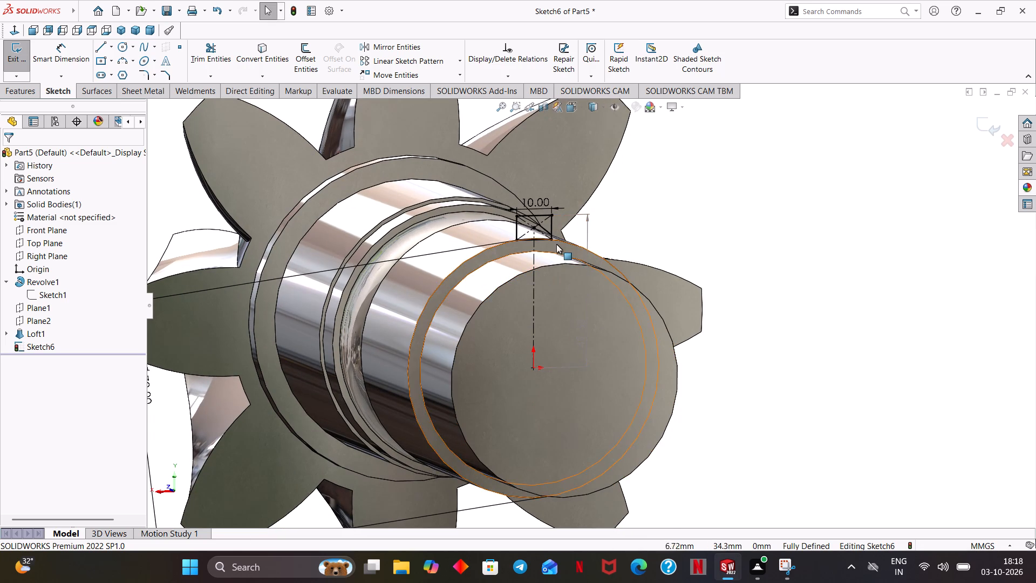
pyautogui.scroll(-3, 551, 243)
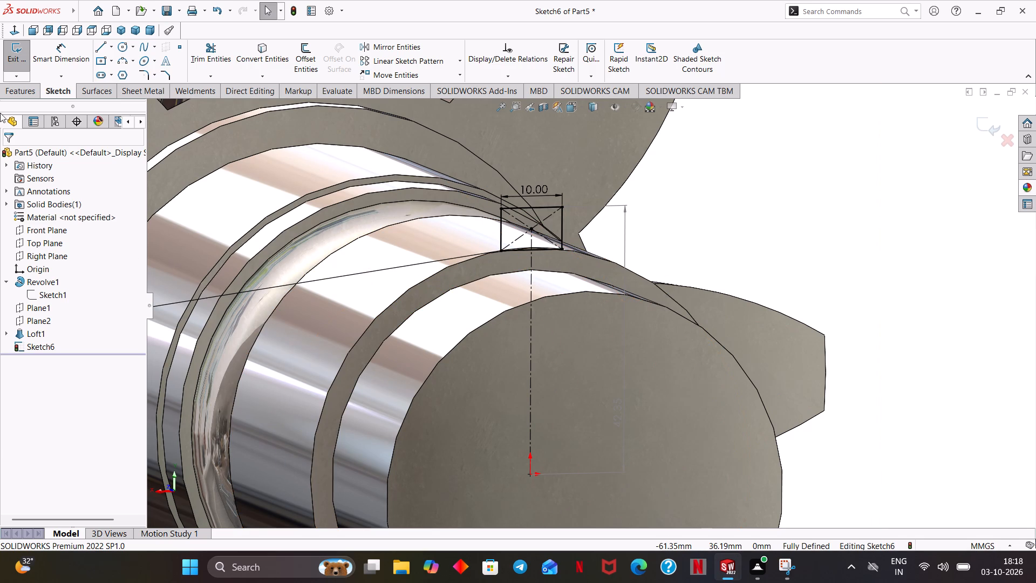
pyautogui.click(10, 88)
pyautogui.click(17, 67)
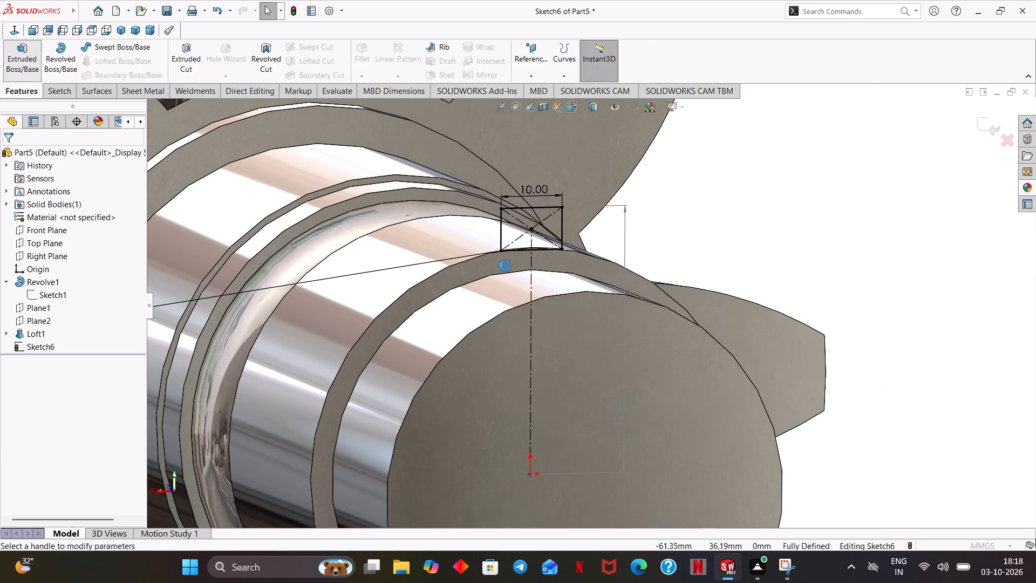
pyautogui.click(512, 211)
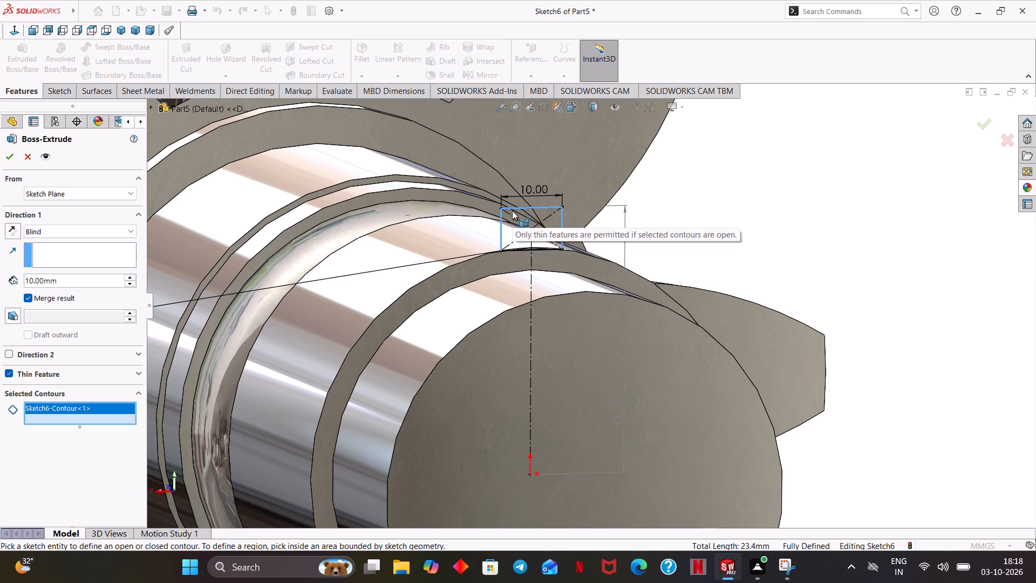
pyautogui.rightClick(102, 418)
pyautogui.click(134, 424)
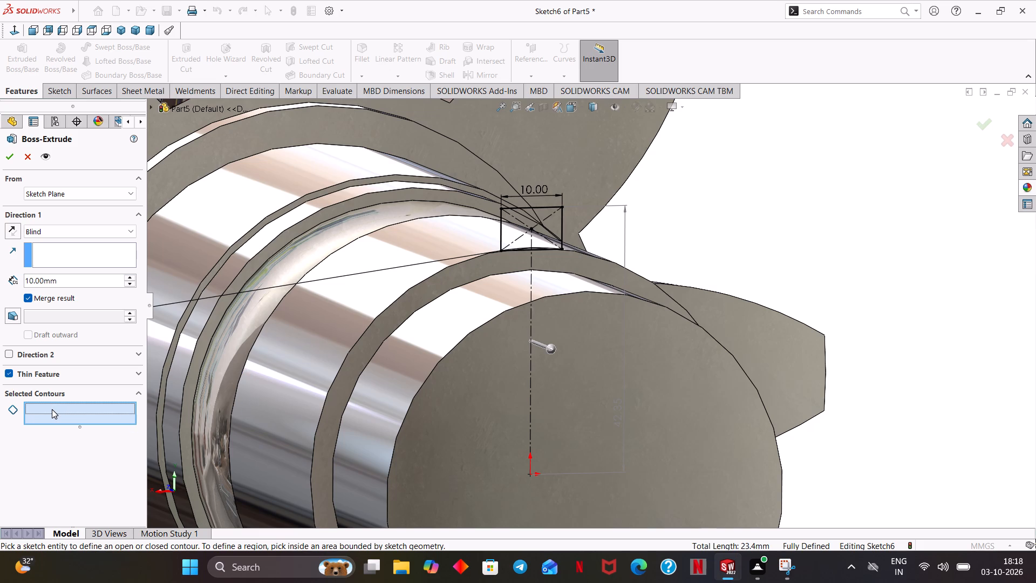
pyautogui.click(513, 230)
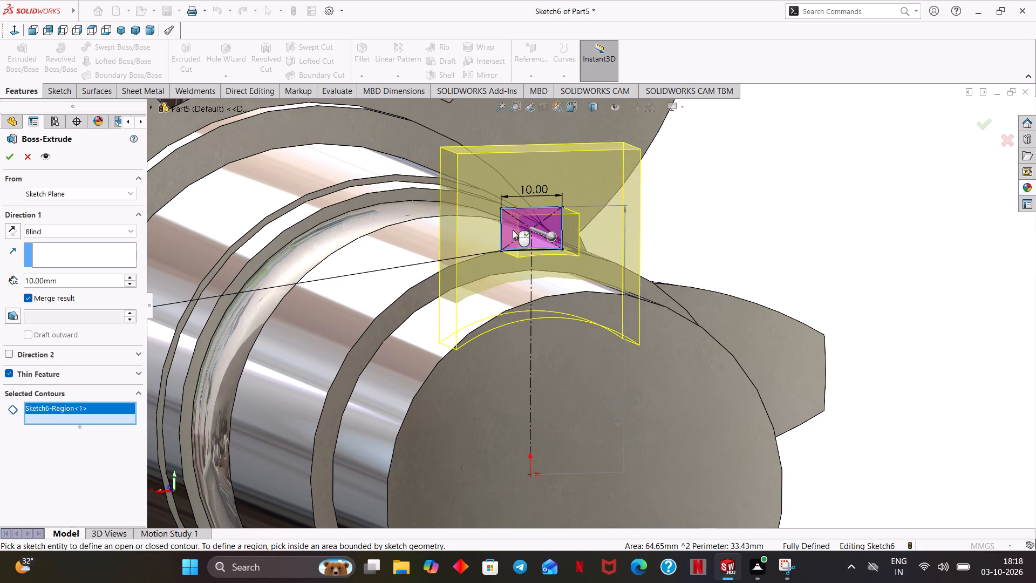
pyautogui.moveTo(544, 282); pyautogui.dragTo(552, 289, button='middle')
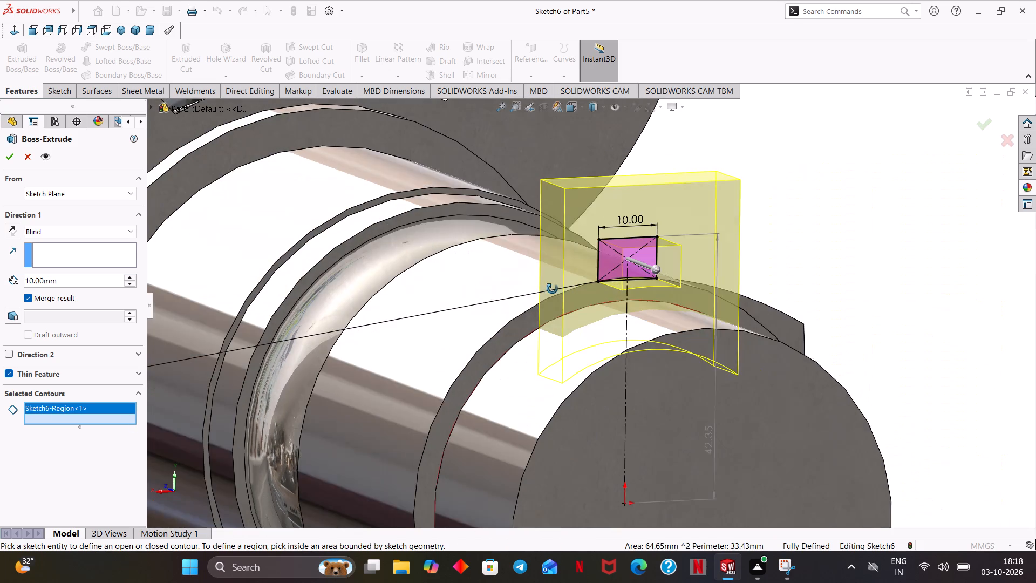
pyautogui.moveTo(552, 289); pyautogui.dragTo(551, 289, button='middle')
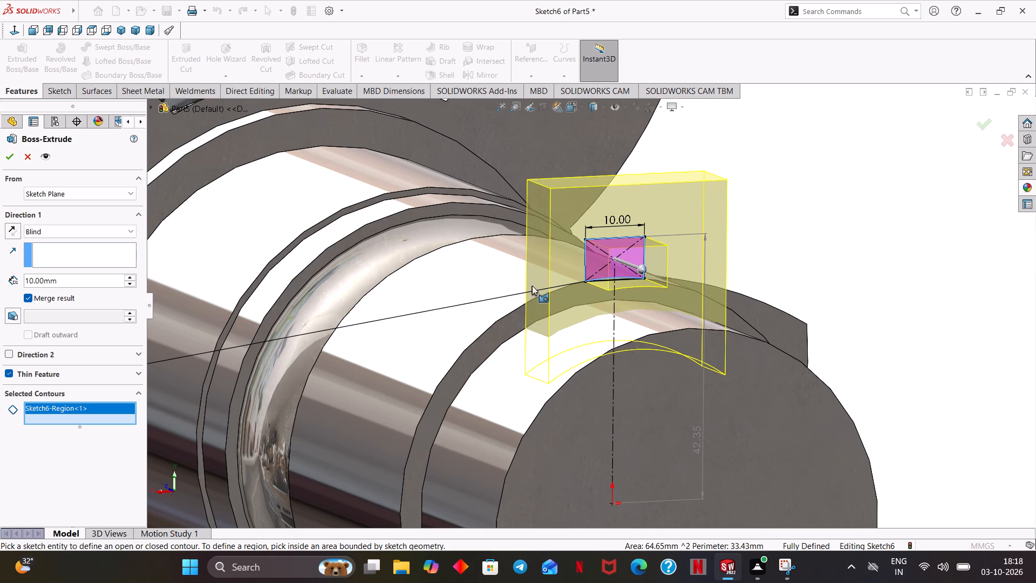
pyautogui.rightClick(122, 406)
pyautogui.click(150, 409)
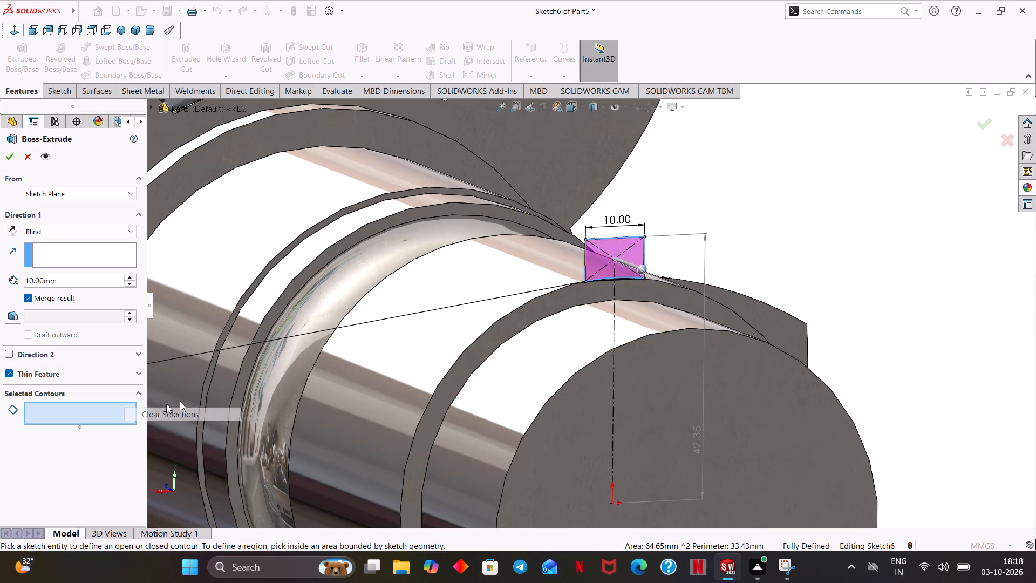
pyautogui.click(593, 252)
pyautogui.moveTo(471, 320); pyautogui.dragTo(494, 322, button='middle')
pyautogui.keyDown('ctrl'); pyautogui.moveTo(579, 320); pyautogui.dragTo(436, 282, button='middle'); pyautogui.keyUp('ctrl')
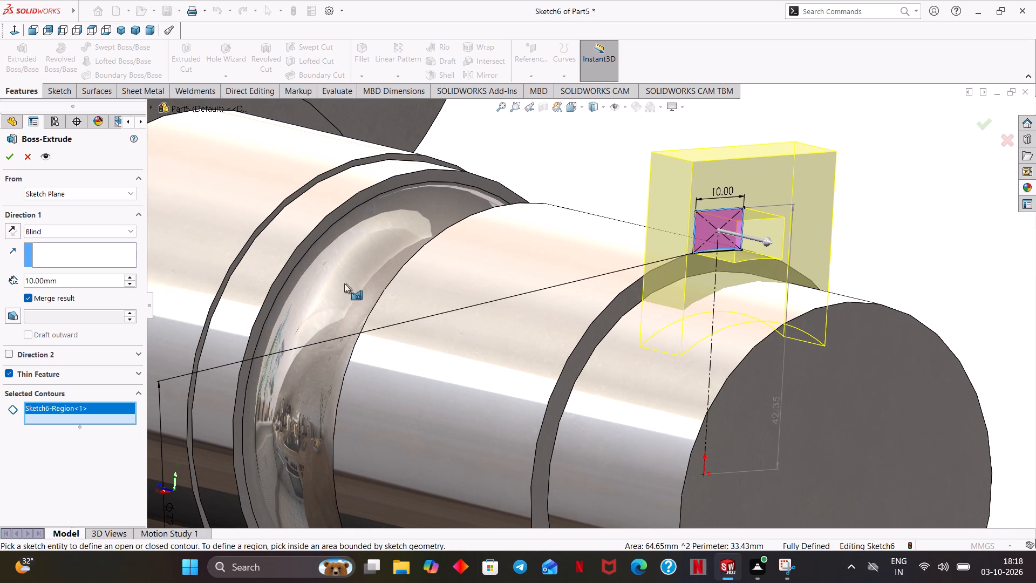
# Extrude the rectangular region in the reversed direction to a blind depth of 48 mm, merged, with the thin feature off.
pyautogui.click(15, 235)
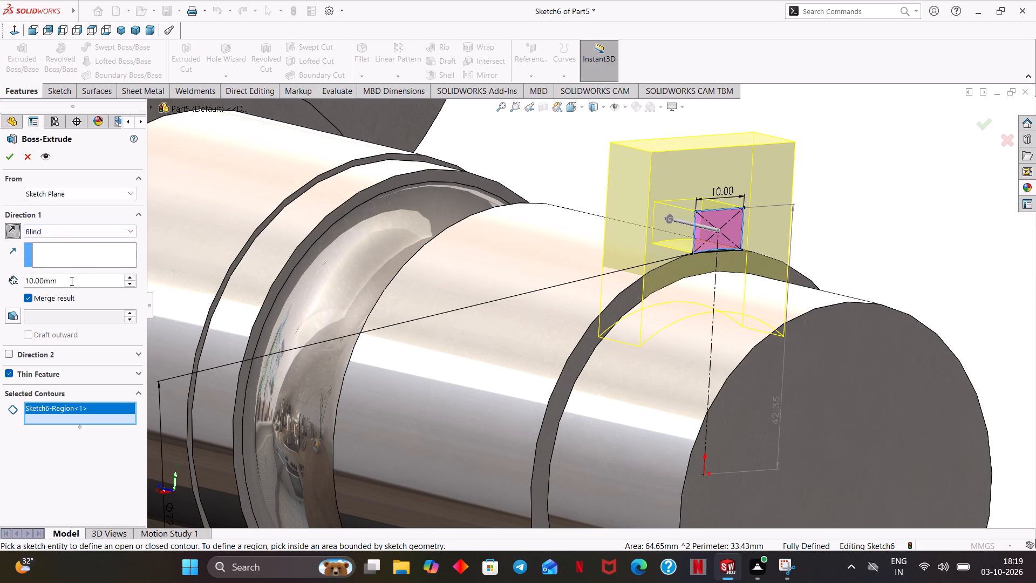
pyautogui.moveTo(72, 280); pyautogui.dragTo(12, 288)
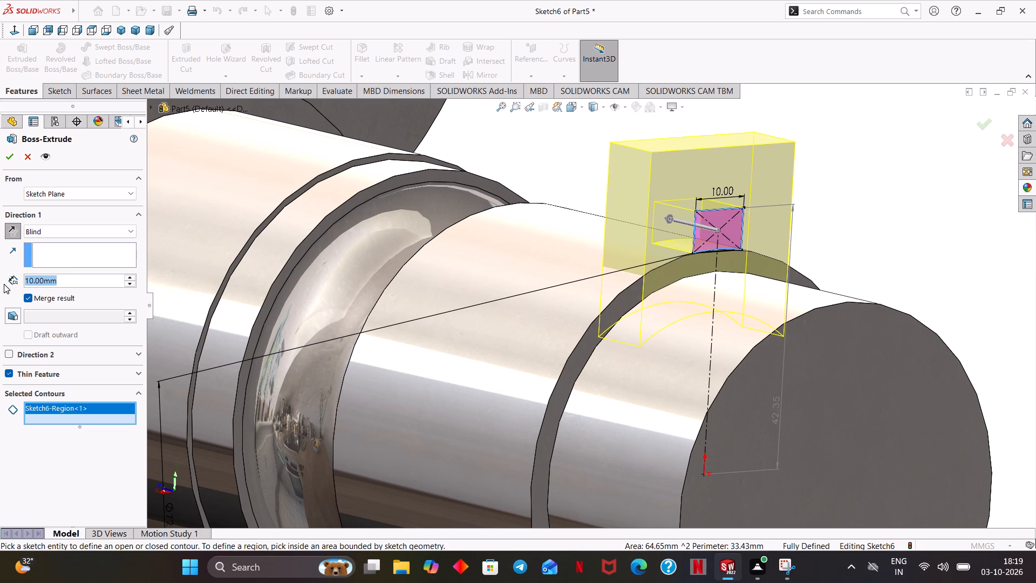
pyautogui.write('48')
pyautogui.press('Return')
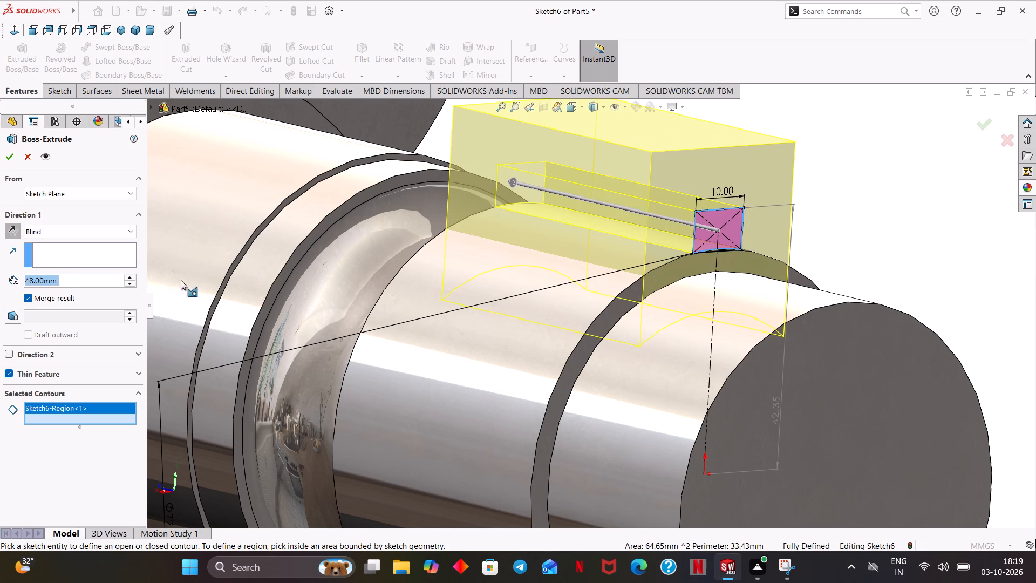
pyautogui.moveTo(642, 259); pyautogui.dragTo(618, 260, button='middle')
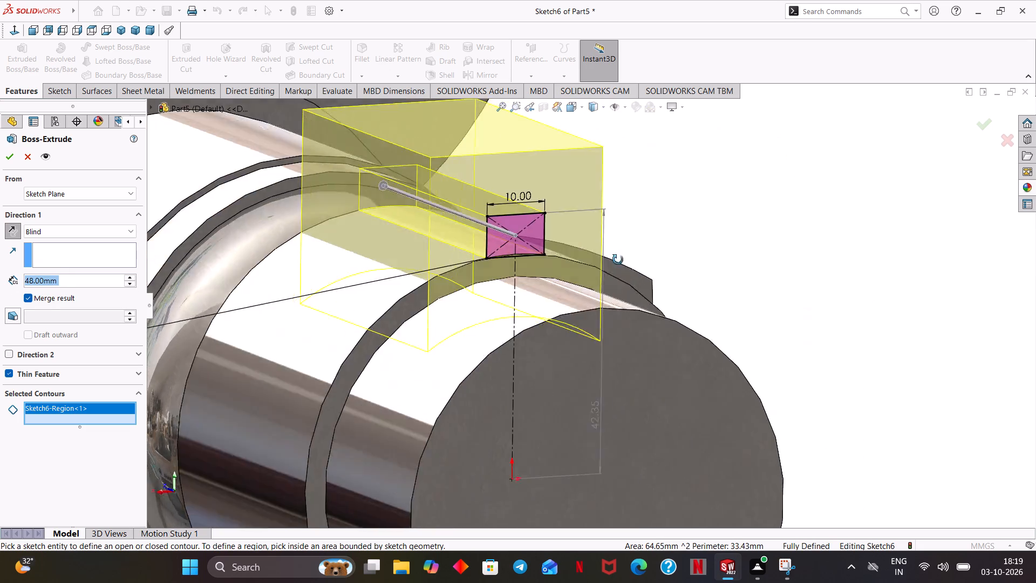
pyautogui.moveTo(618, 260); pyautogui.dragTo(607, 260, button='middle')
pyautogui.keyDown('ctrl'); pyautogui.moveTo(699, 379); pyautogui.dragTo(730, 388, button='middle'); pyautogui.keyUp('ctrl')
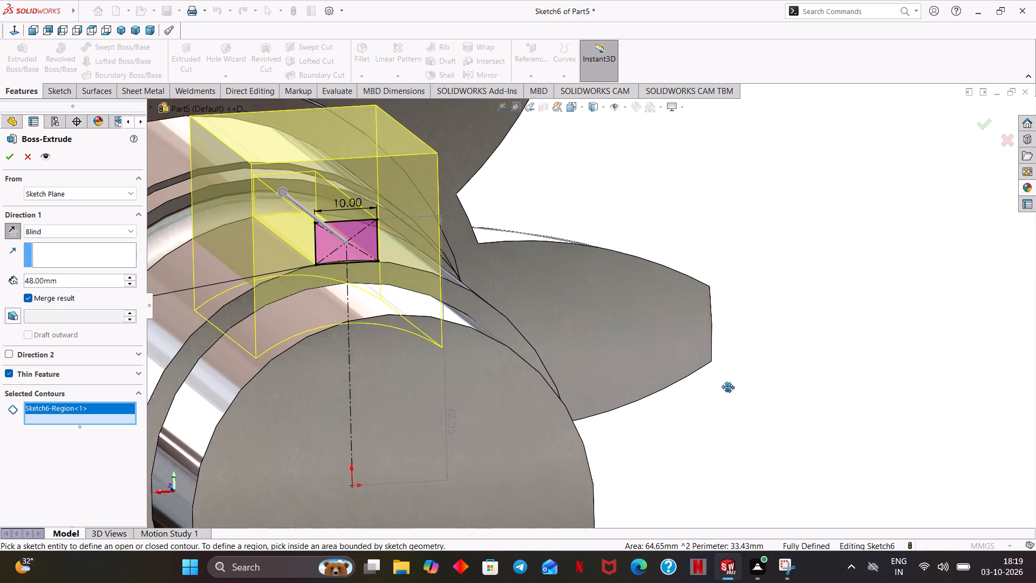
pyautogui.keyDown('ctrl'); pyautogui.moveTo(730, 388); pyautogui.dragTo(892, 413, button='middle'); pyautogui.keyUp('ctrl')
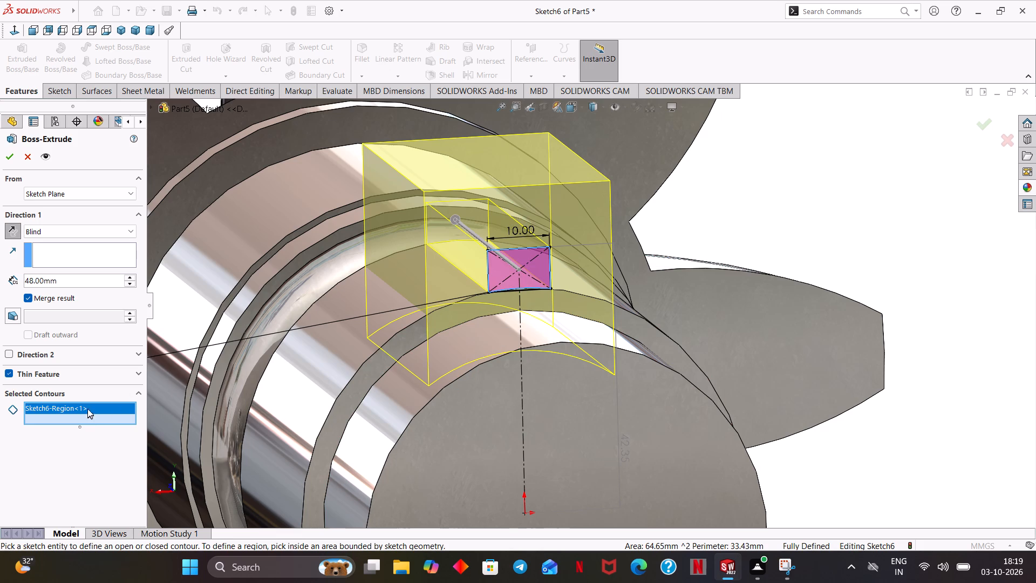
pyautogui.click(52, 375)
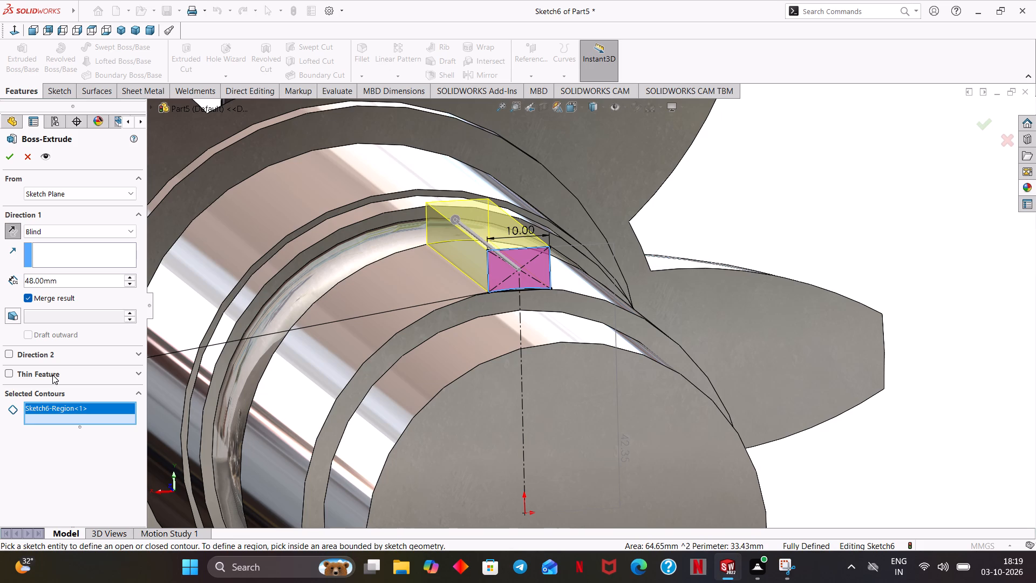
pyautogui.moveTo(52, 375); pyautogui.dragTo(110, 400, button='middle')
pyautogui.moveTo(255, 366); pyautogui.dragTo(333, 392, button='middle')
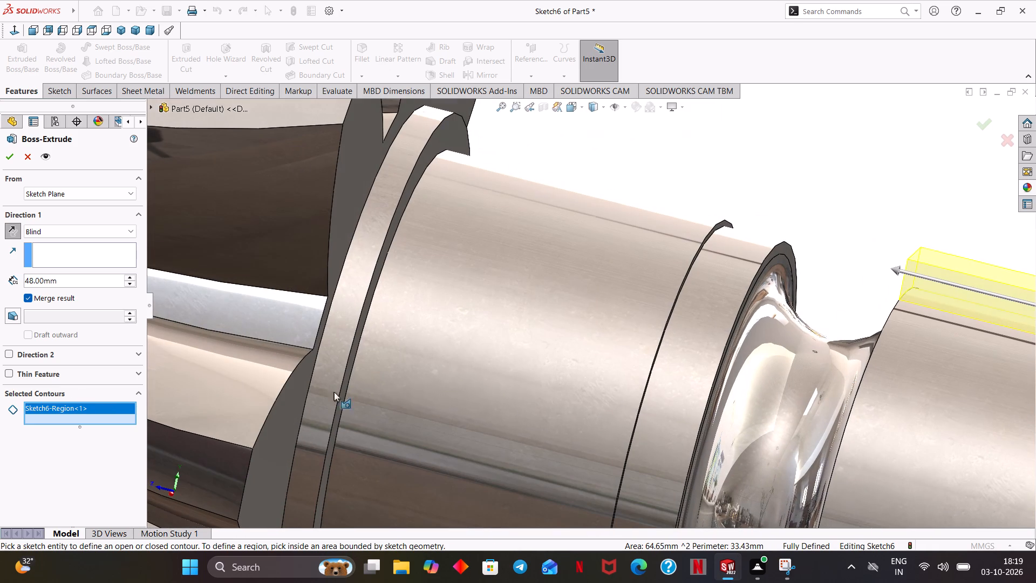
pyautogui.scroll(1, 812, 327)
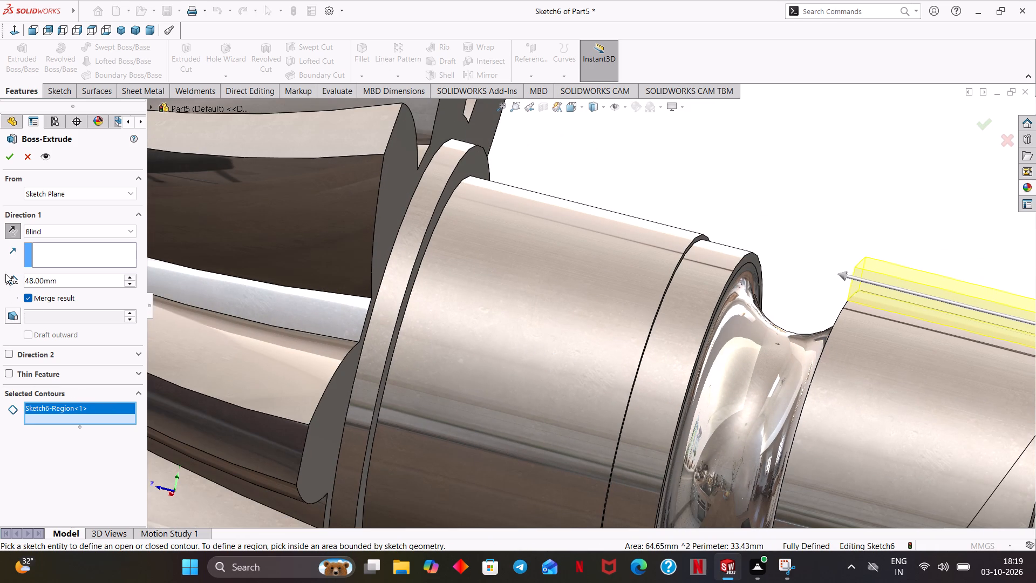
pyautogui.click(10, 161)
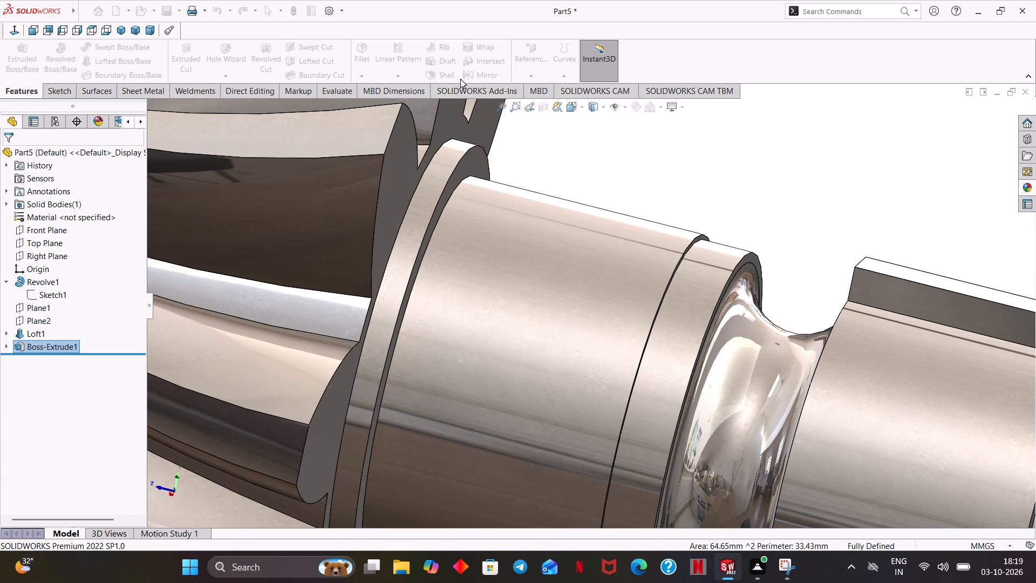
# Examine the extruded key on the shaft and its position relative to the gear from several angles.
pyautogui.scroll(2, 714, 219)
pyautogui.moveTo(735, 301); pyautogui.dragTo(693, 316, button='middle')
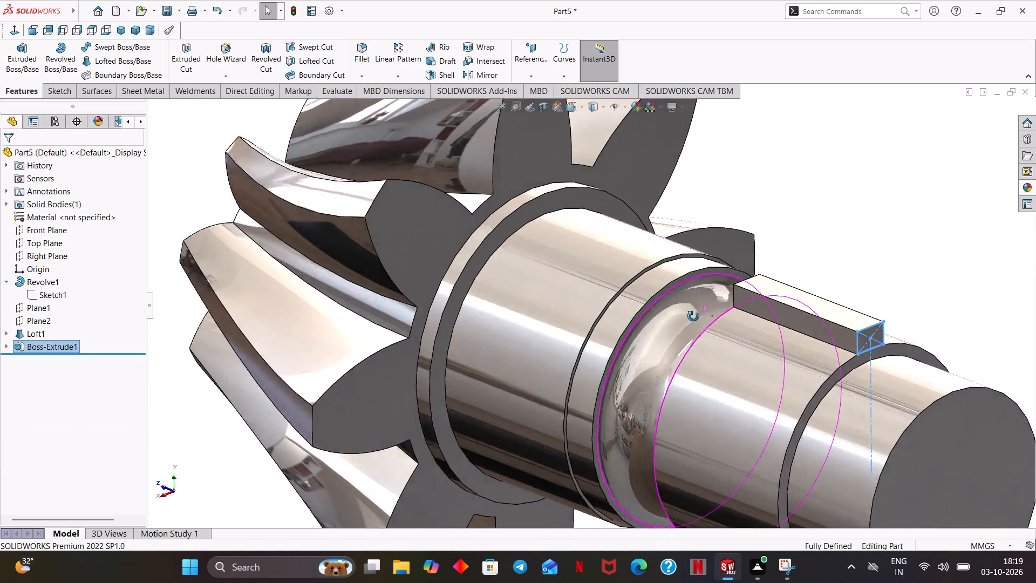
pyautogui.moveTo(693, 316); pyautogui.dragTo(681, 321, button='middle')
pyautogui.click(904, 286)
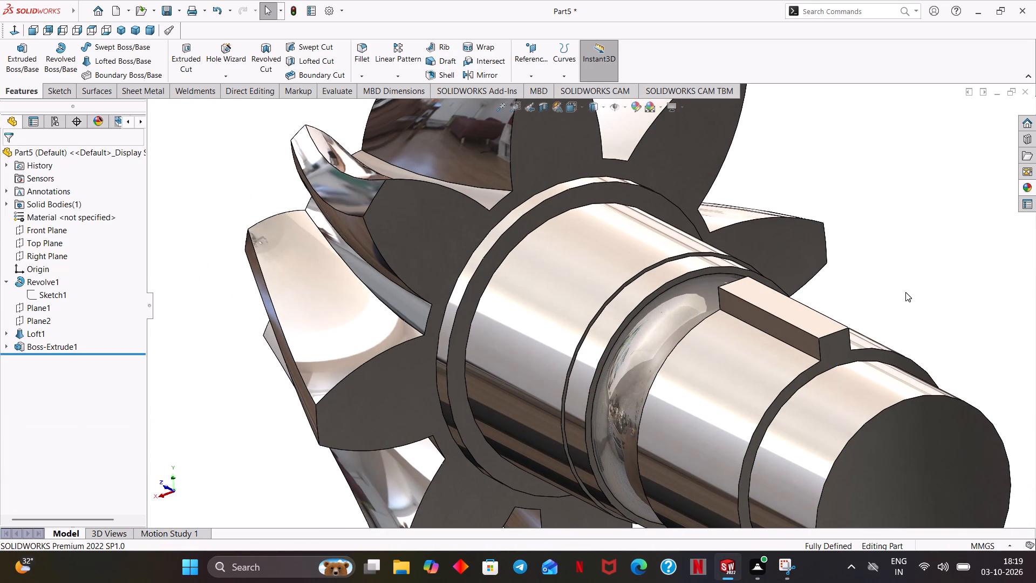
pyautogui.scroll(1, 905, 291)
pyautogui.moveTo(895, 302); pyautogui.dragTo(896, 289, button='middle')
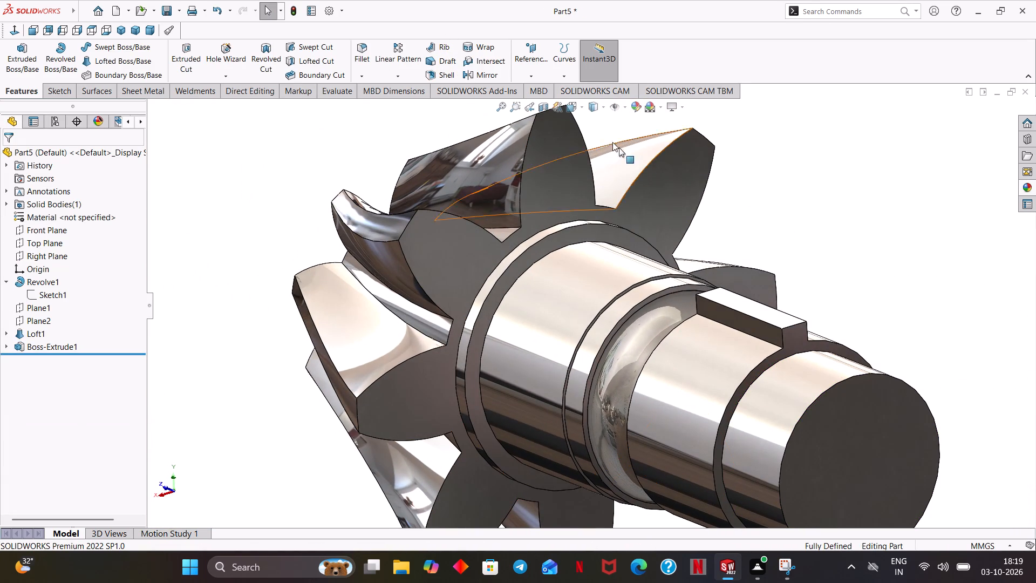
pyautogui.click(447, 30)
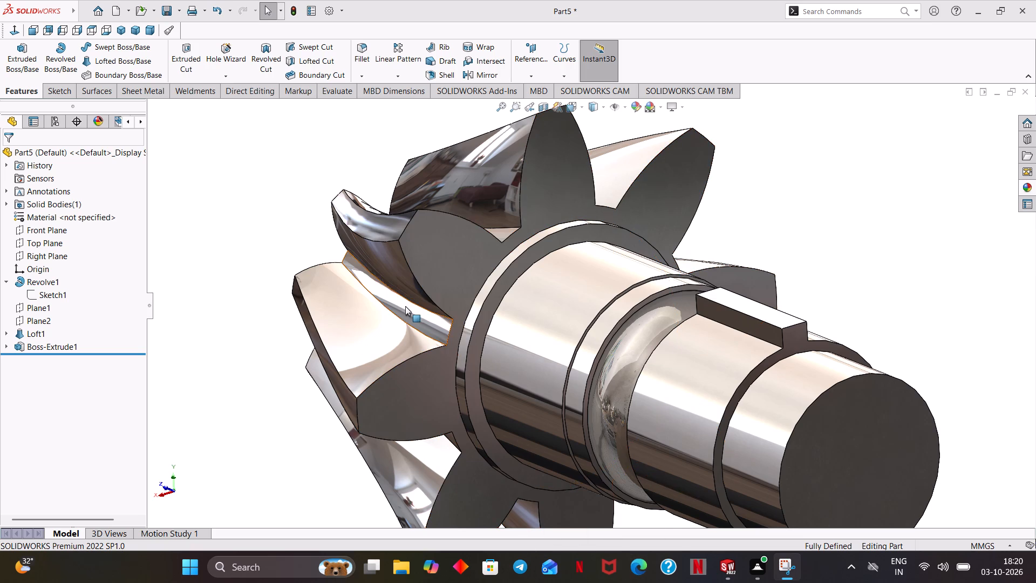
pyautogui.scroll(1, 730, 281)
pyautogui.moveTo(858, 340); pyautogui.dragTo(836, 324, button='middle')
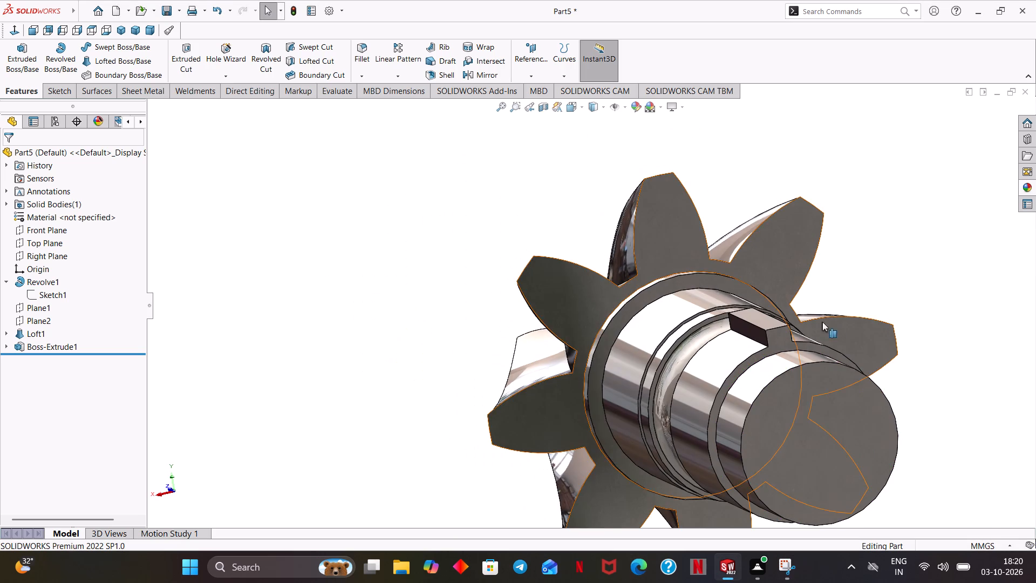
pyautogui.keyDown('ctrl'); pyautogui.moveTo(815, 272); pyautogui.dragTo(714, 264, button='middle'); pyautogui.keyUp('ctrl')
pyautogui.moveTo(716, 270); pyautogui.dragTo(724, 280, button='middle')
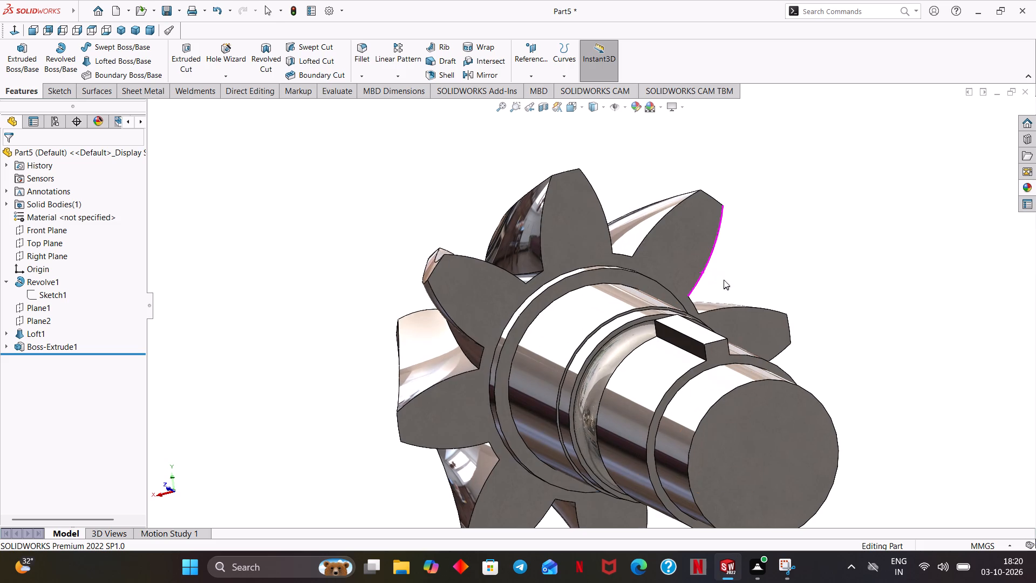
# Start a circular pattern with the extruded rectangular key as the feature to repeat.
pyautogui.click(396, 77)
pyautogui.click(394, 100)
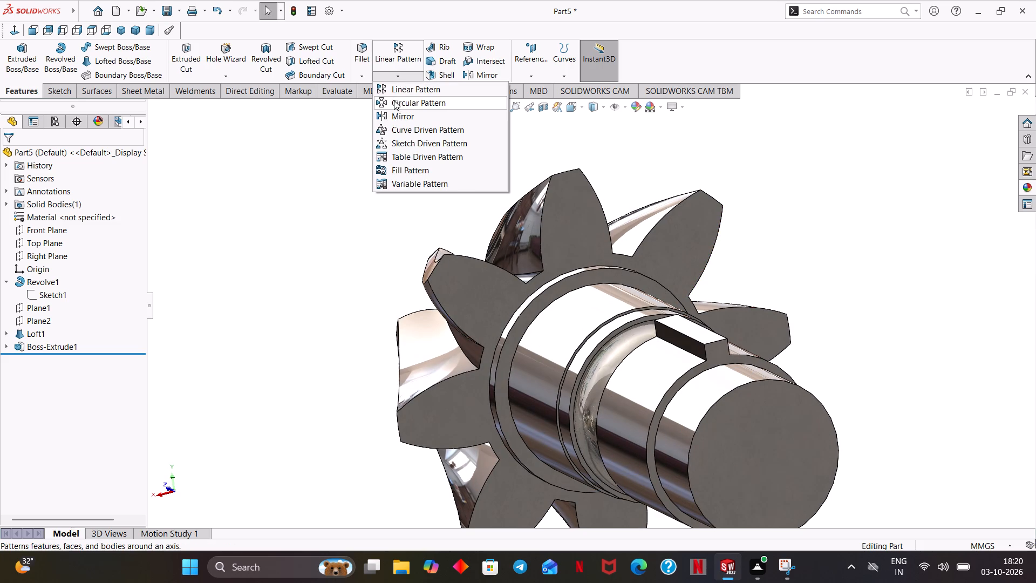
pyautogui.click(442, 25)
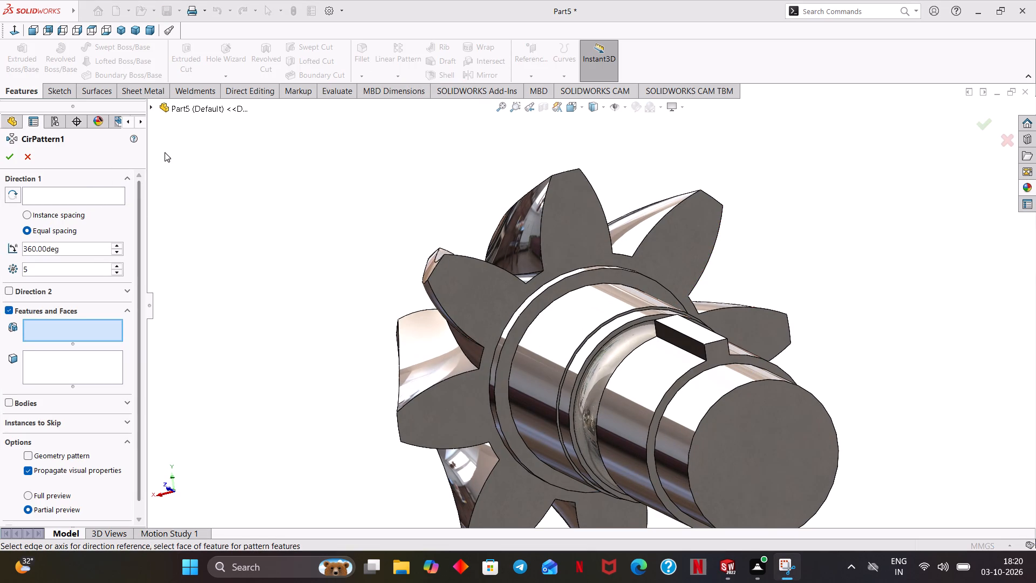
pyautogui.click(152, 111)
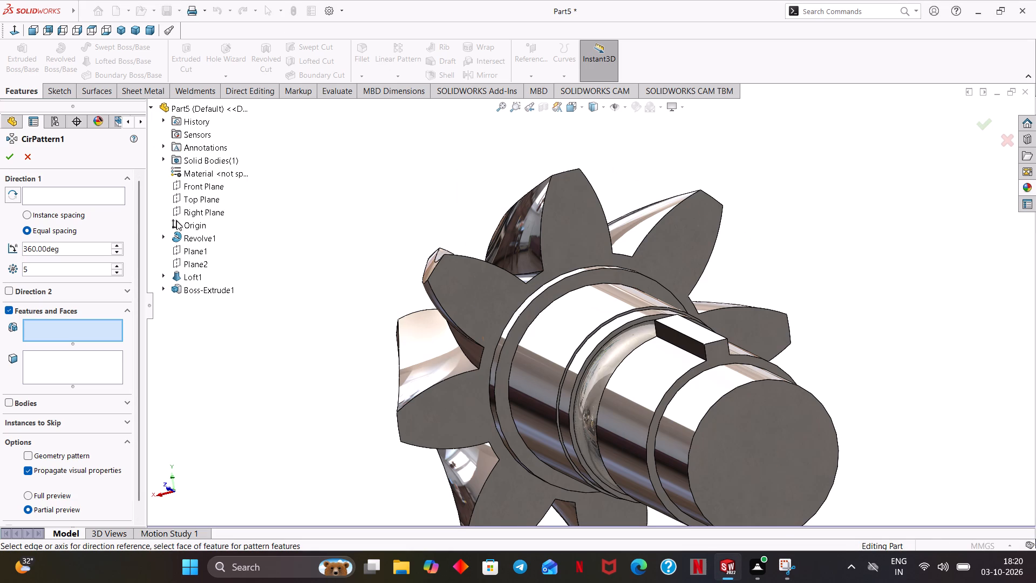
pyautogui.click(202, 290)
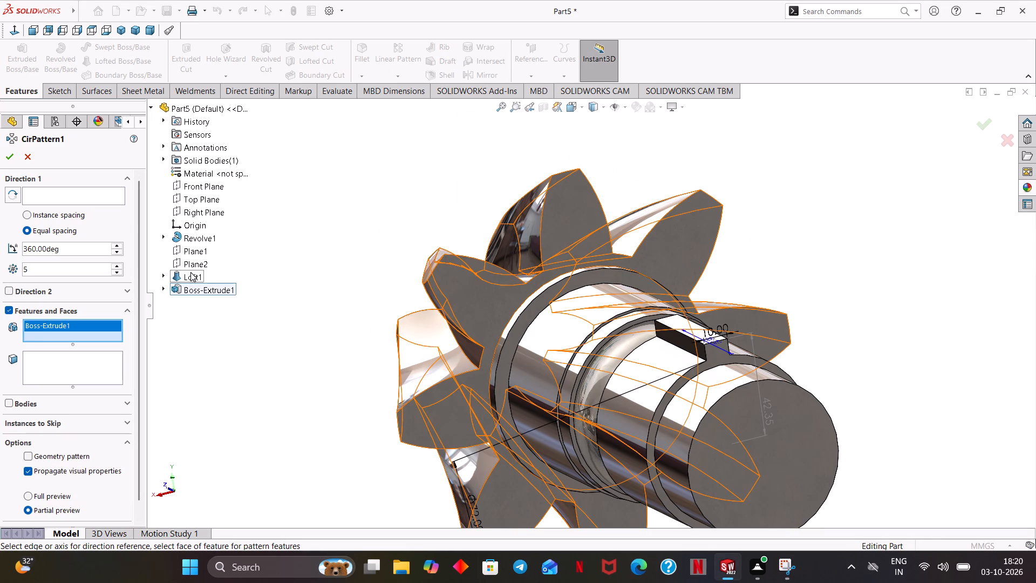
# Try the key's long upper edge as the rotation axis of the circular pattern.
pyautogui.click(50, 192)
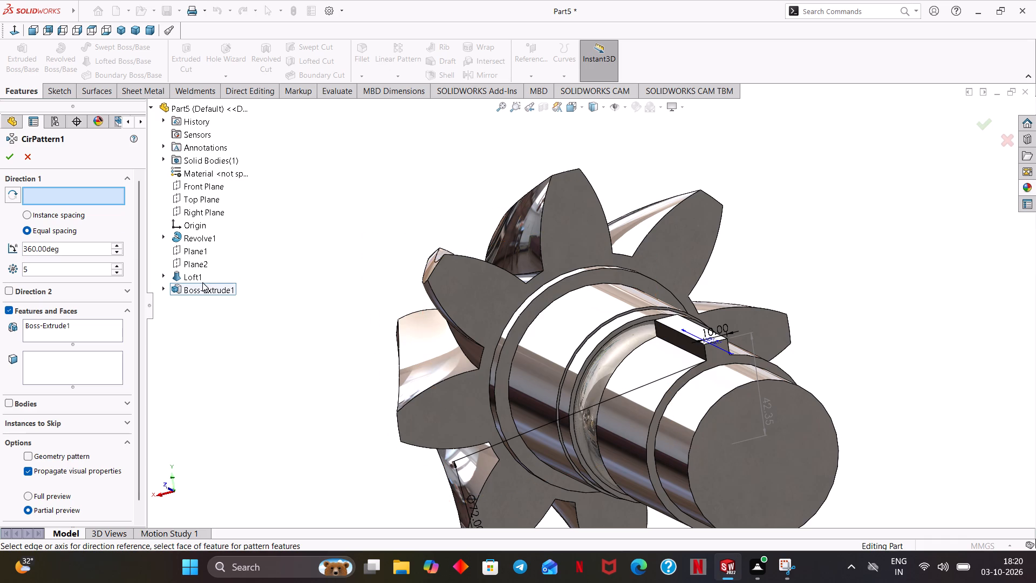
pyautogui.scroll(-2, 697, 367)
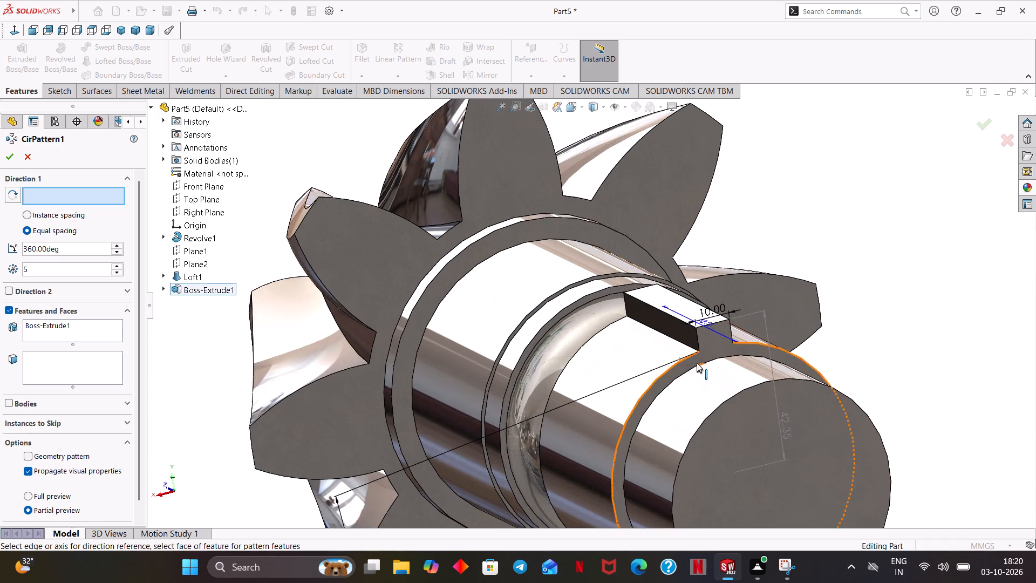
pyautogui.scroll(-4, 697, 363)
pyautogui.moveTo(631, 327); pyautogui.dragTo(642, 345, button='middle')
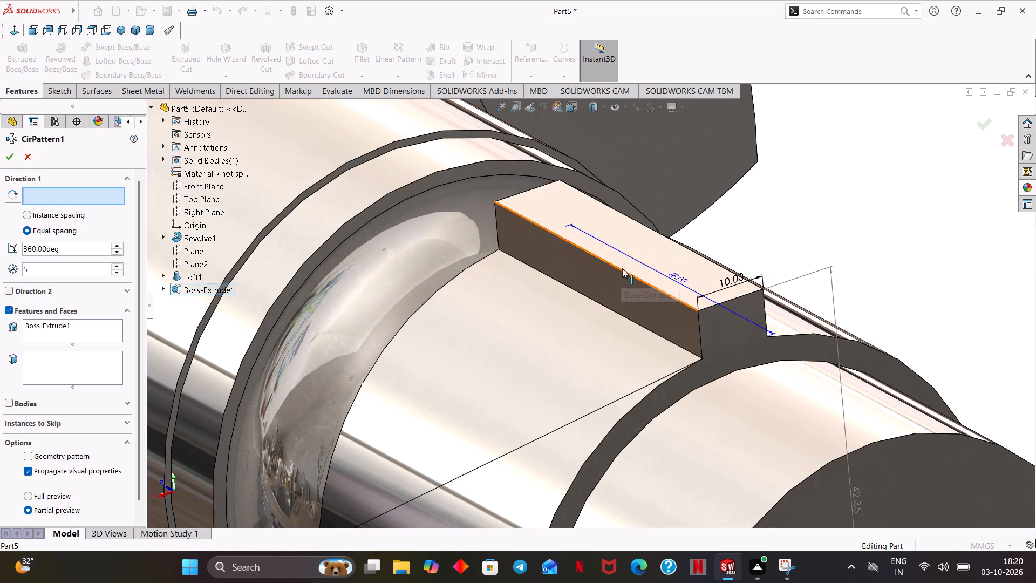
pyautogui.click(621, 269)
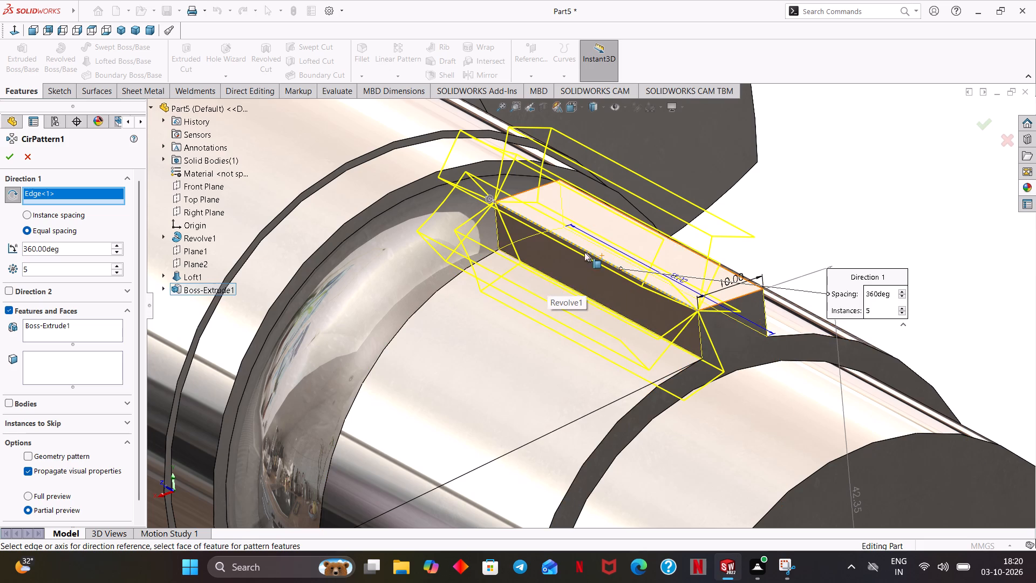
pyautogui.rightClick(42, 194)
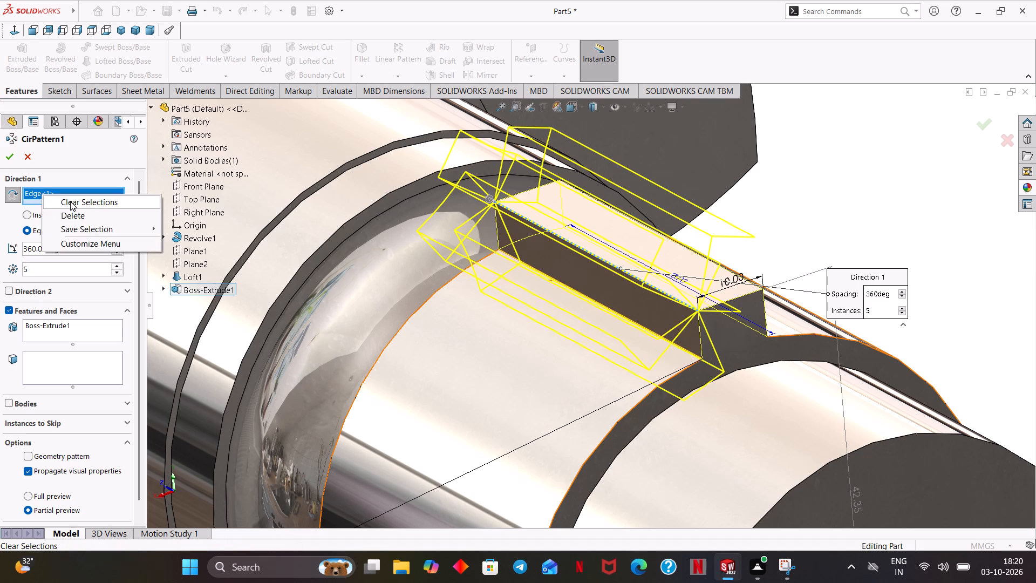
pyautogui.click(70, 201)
# Pattern the key around the axis of the shaft end's cylindrical face, with 13 equally spaced instances over 360 degrees.
pyautogui.click(738, 446)
pyautogui.scroll(1, 710, 428)
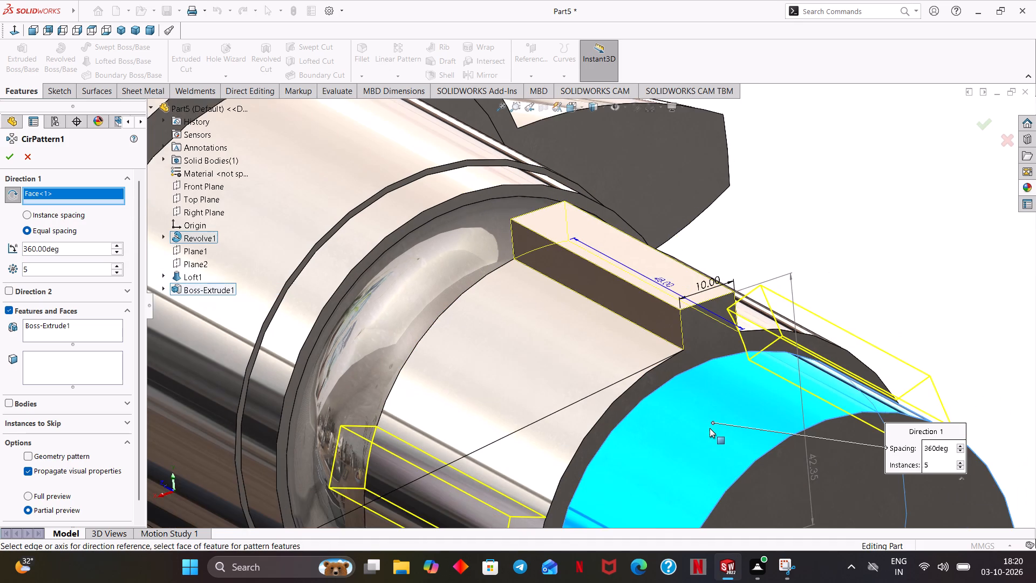
pyautogui.scroll(3, 710, 428)
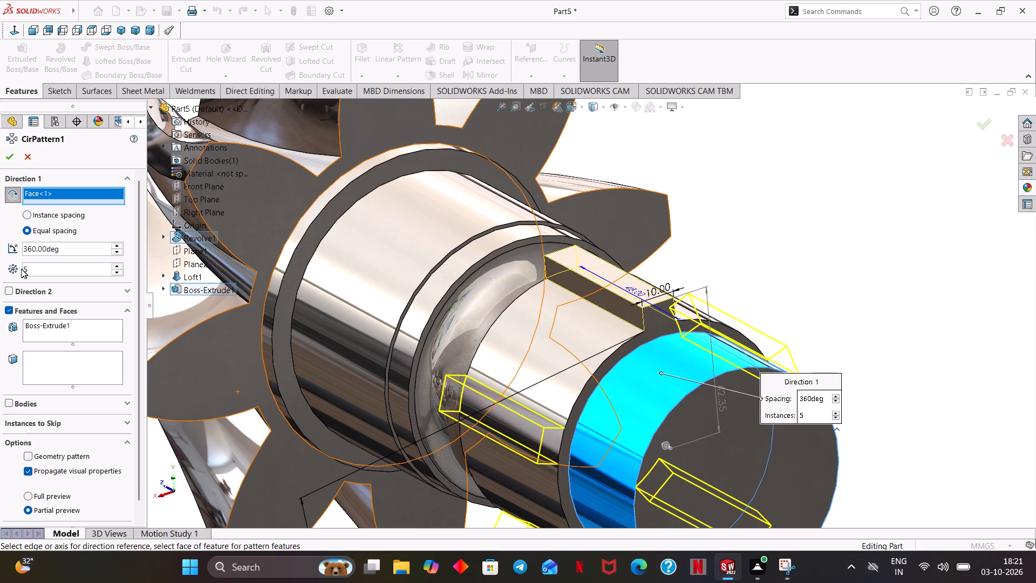
pyautogui.moveTo(32, 268); pyautogui.dragTo(8, 270)
pyautogui.write('13')
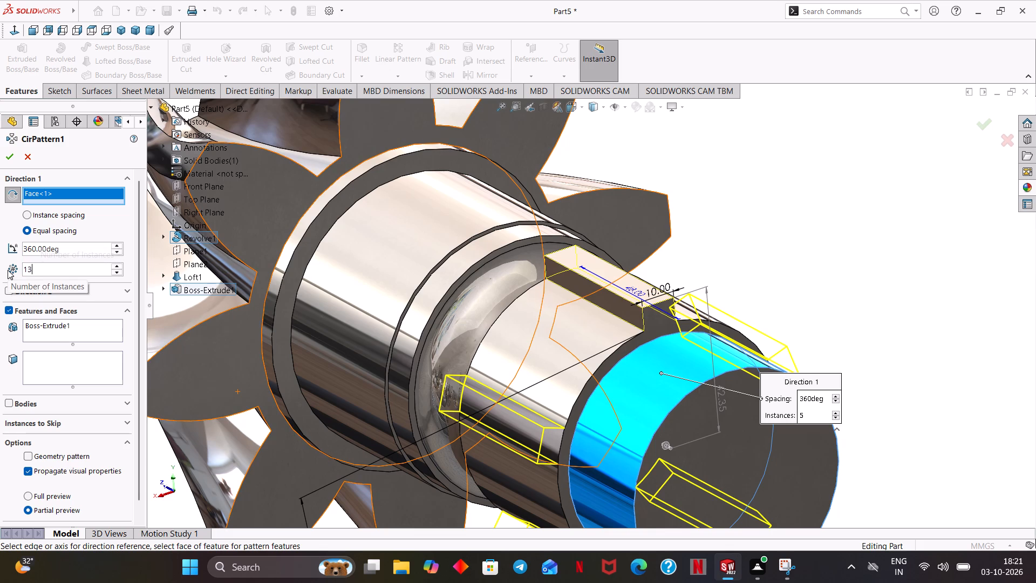
pyautogui.press('Return')
pyautogui.moveTo(364, 375); pyautogui.dragTo(438, 378, button='middle')
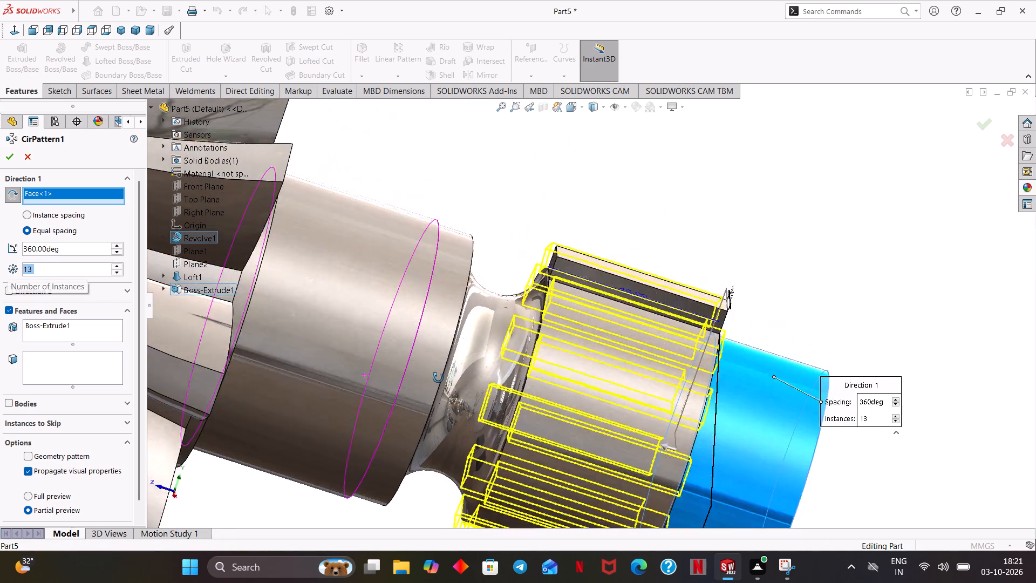
pyautogui.moveTo(438, 378); pyautogui.dragTo(358, 375, button='middle')
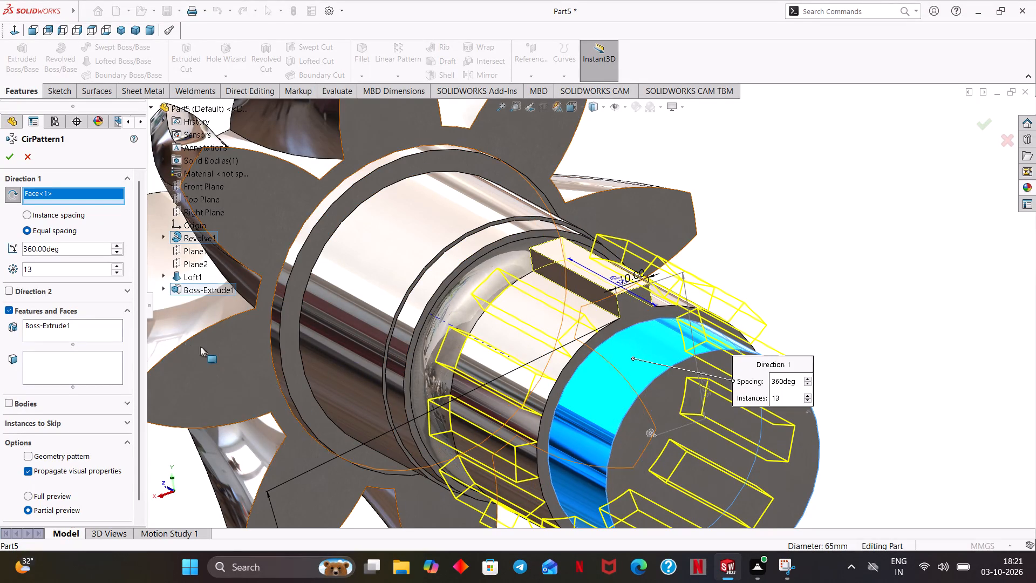
pyautogui.click(8, 154)
pyautogui.scroll(1, 752, 314)
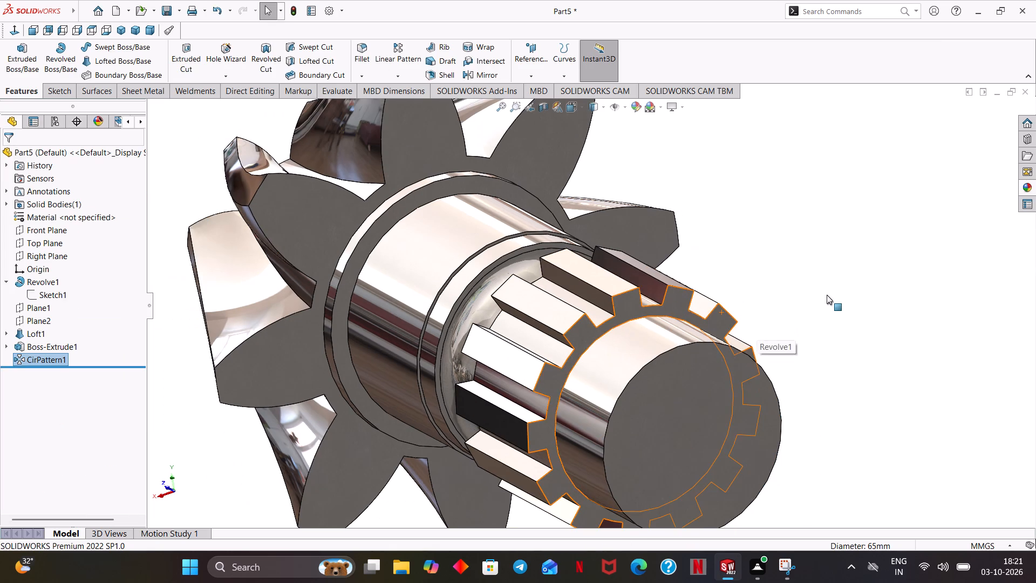
pyautogui.click(827, 295)
# On the flat end face of the shaft beside the keys, sketch a circle about 36.5 mm in diameter centred on the origin.
pyautogui.moveTo(827, 320); pyautogui.dragTo(823, 307, button='middle')
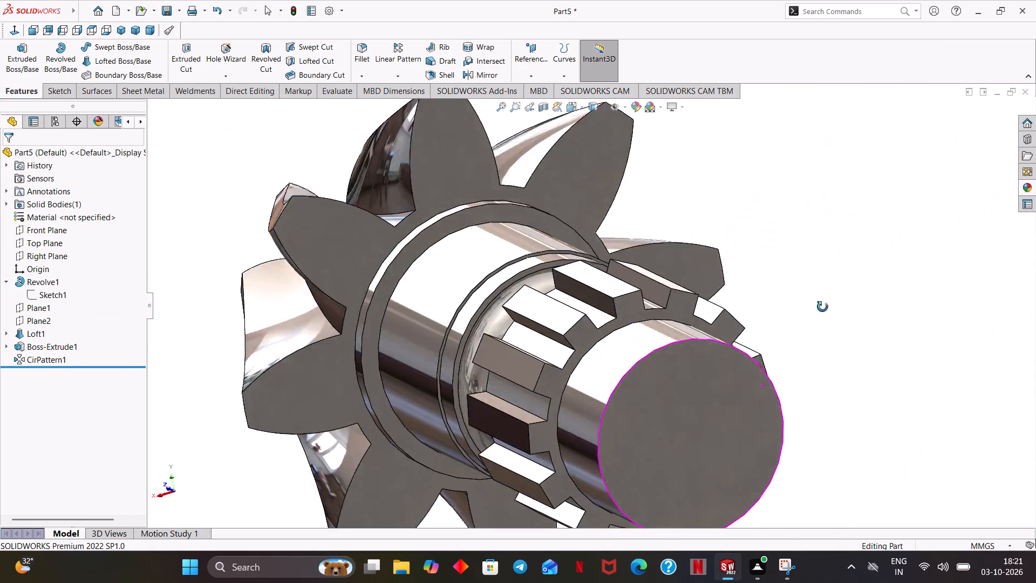
pyautogui.moveTo(823, 307); pyautogui.dragTo(842, 317, button='middle')
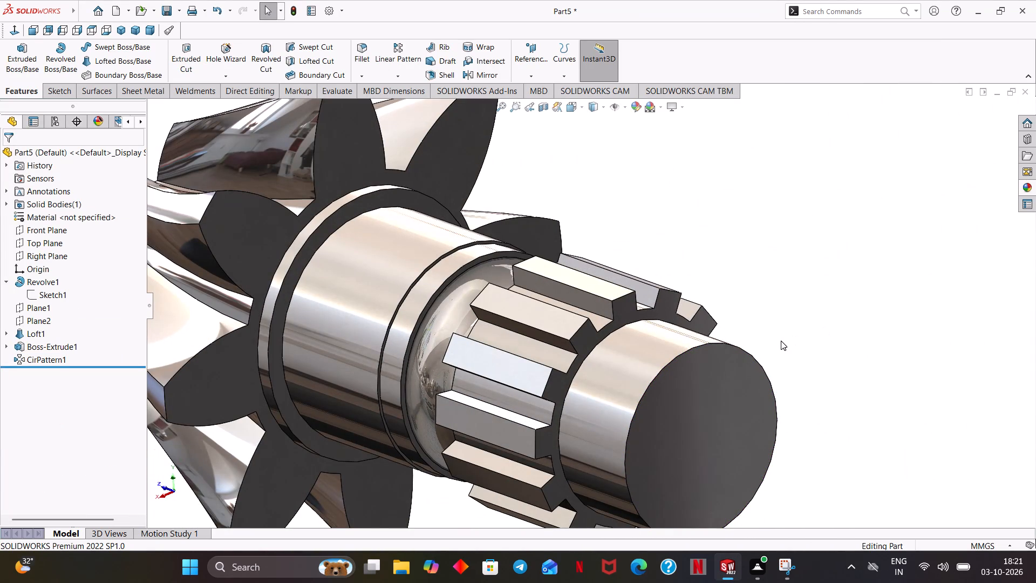
pyautogui.click(726, 396)
pyautogui.click(775, 365)
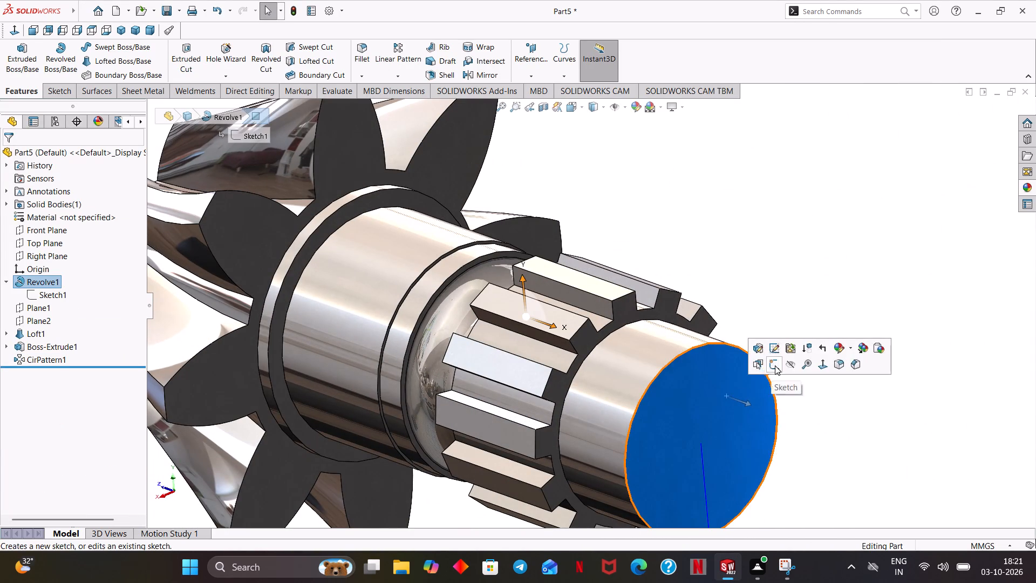
pyautogui.click(814, 327)
pyautogui.scroll(-1, 793, 310)
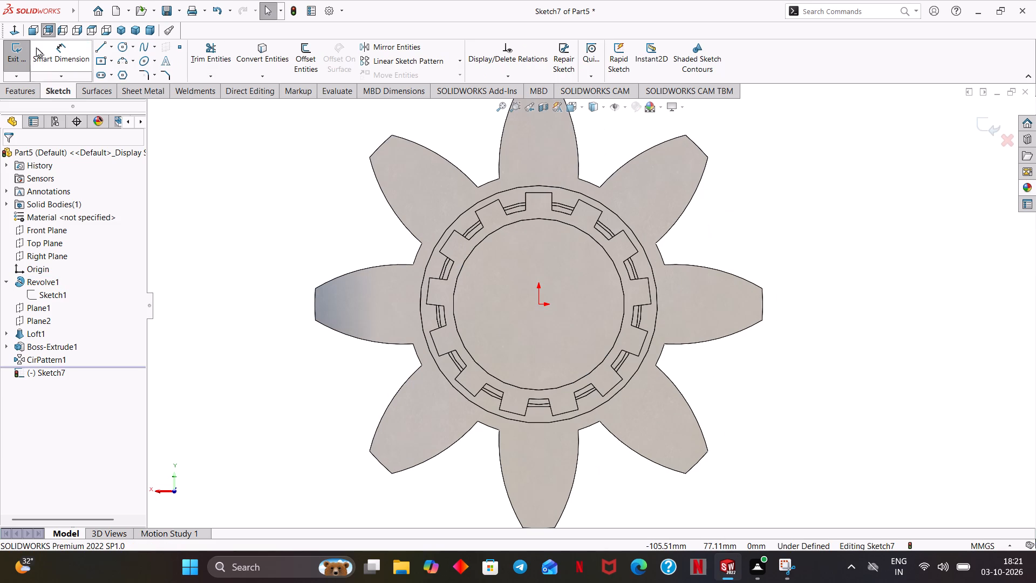
pyautogui.click(125, 48)
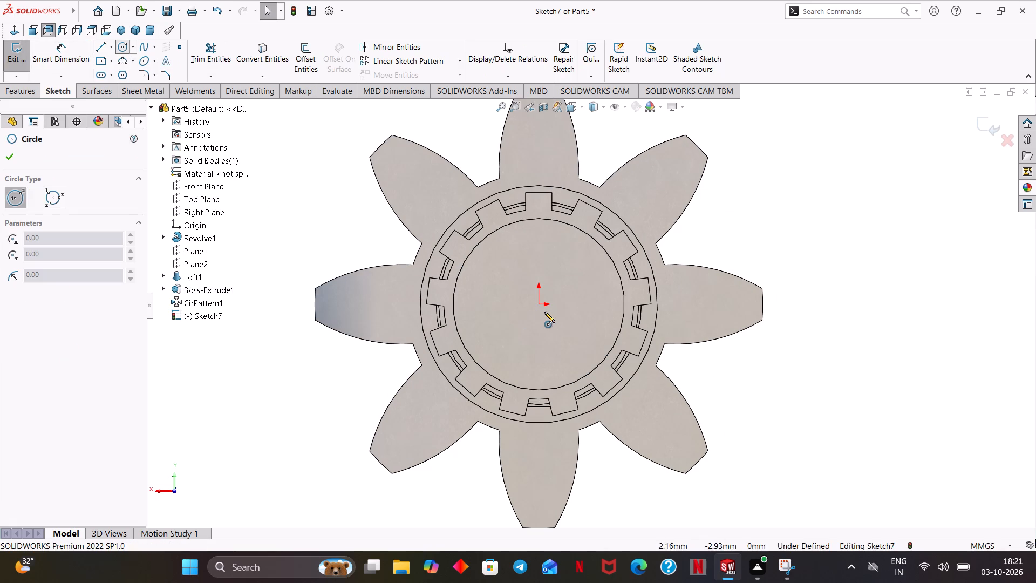
pyautogui.click(536, 302)
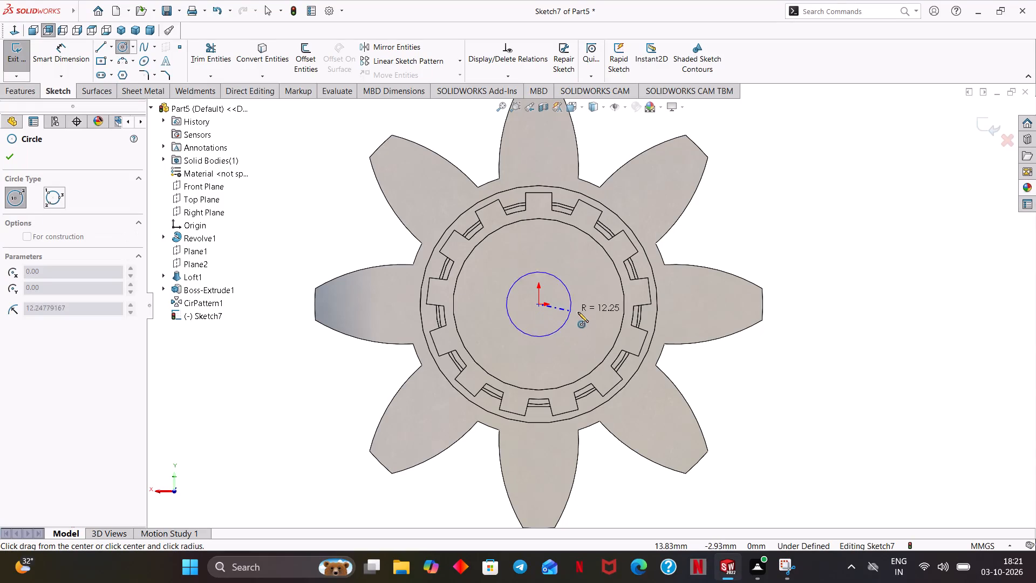
pyautogui.click(586, 314)
# Dimension the circle's diameter and set it to 35 mm.
pyautogui.click(46, 68)
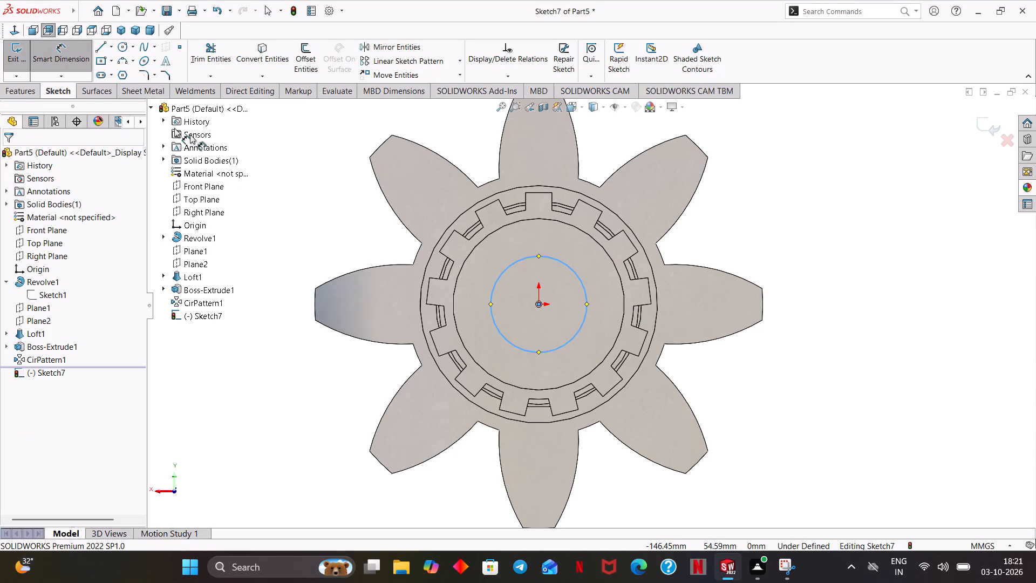
pyautogui.click(585, 289)
pyautogui.click(779, 245)
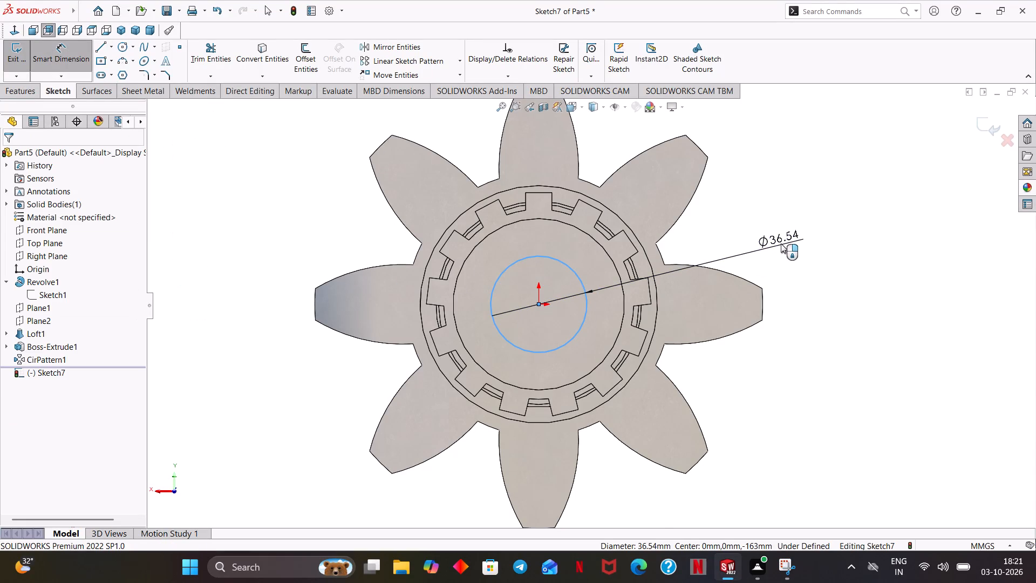
pyautogui.write('35')
pyautogui.press('Return')
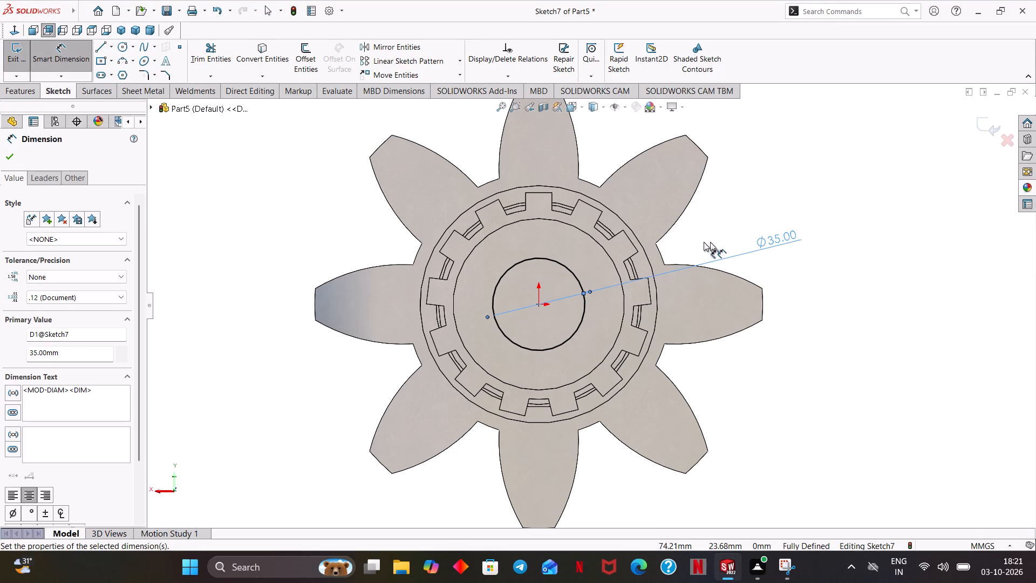
pyautogui.click(13, 159)
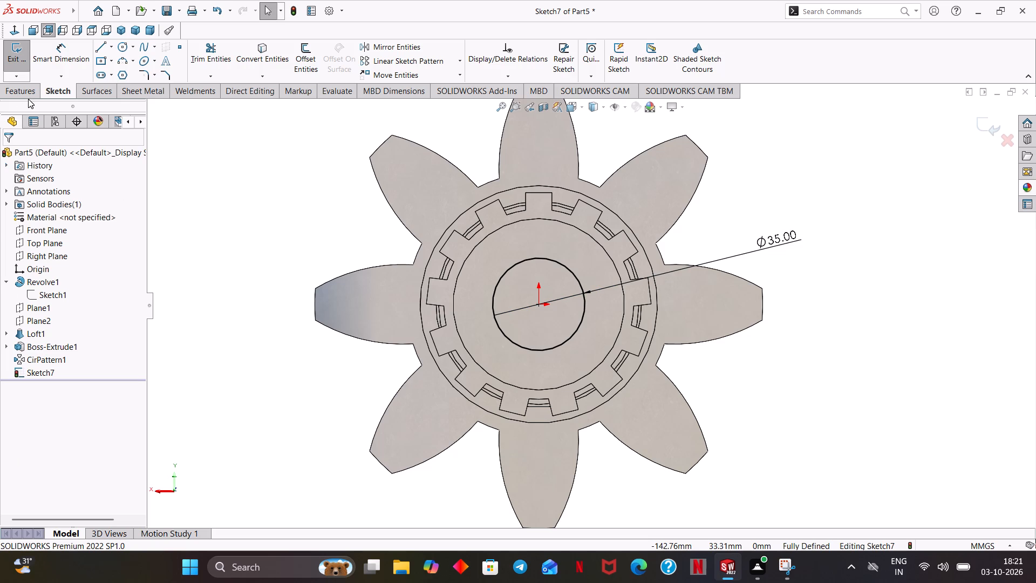
# Cut the 35 mm circle through the entire shaft and gear with an extruded cut set to Through All.
pyautogui.click(29, 93)
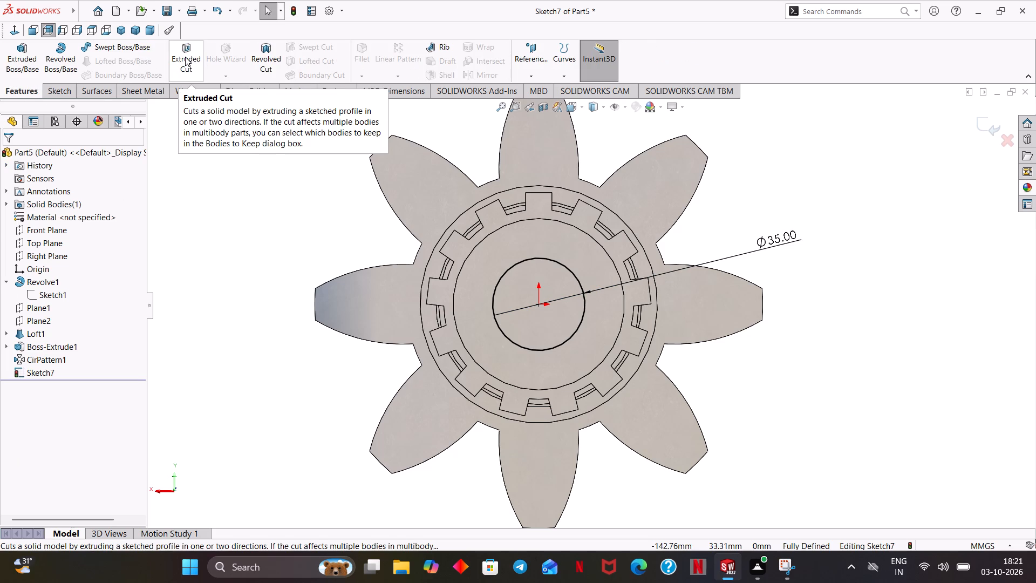
pyautogui.click(185, 57)
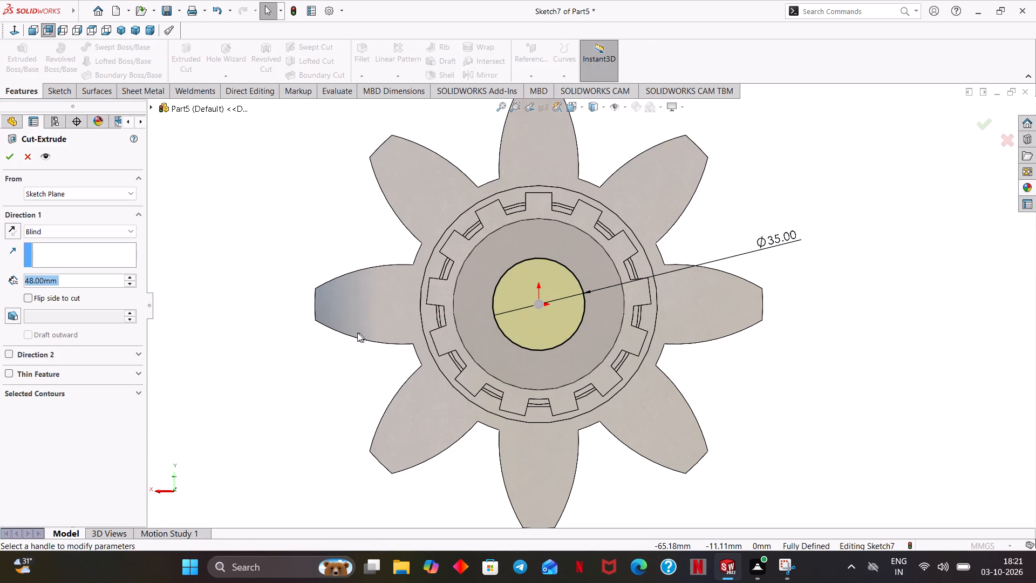
pyautogui.moveTo(422, 355); pyautogui.dragTo(503, 364, button='middle')
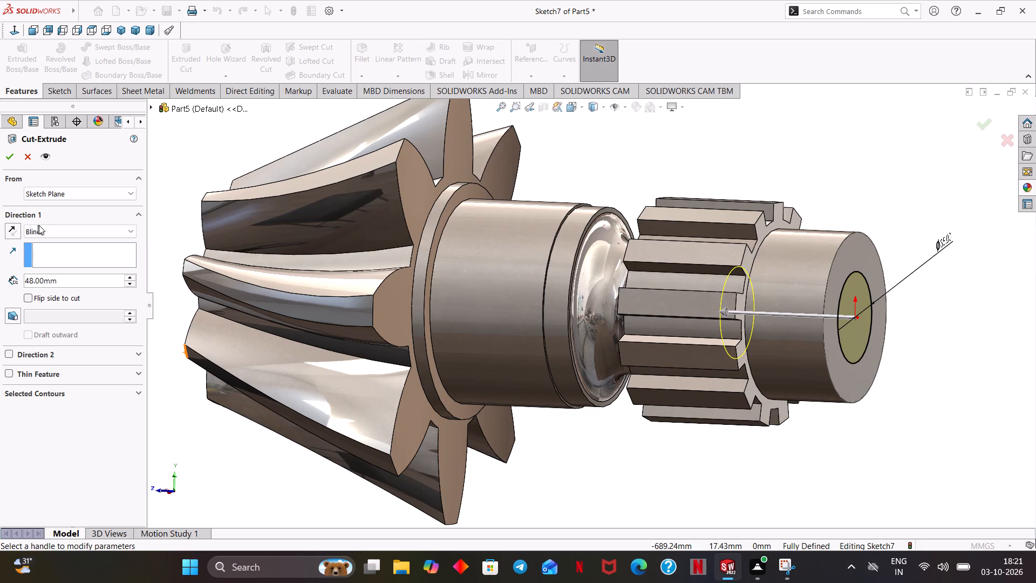
pyautogui.click(43, 227)
pyautogui.click(45, 252)
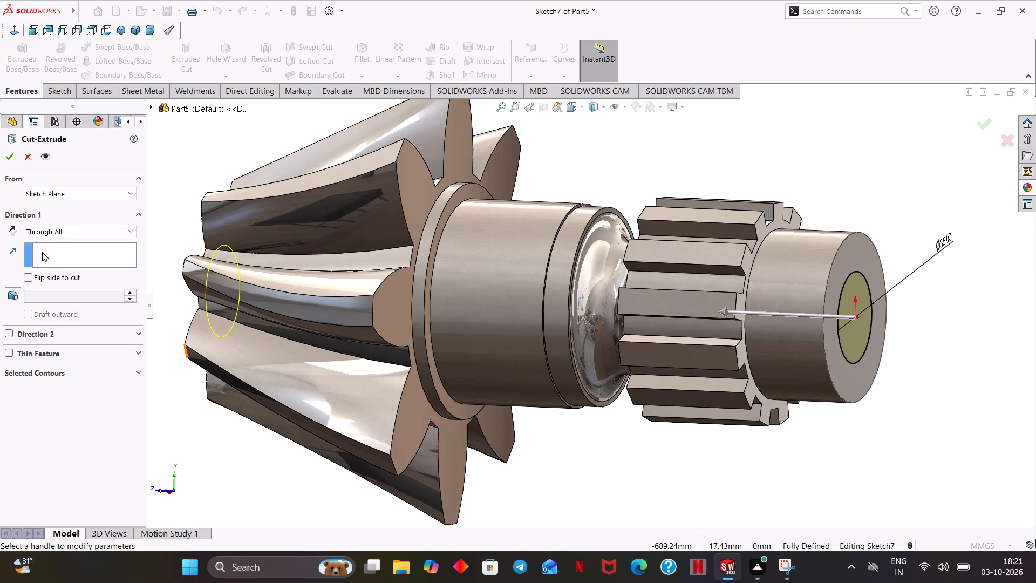
pyautogui.scroll(1, 216, 287)
pyautogui.moveTo(223, 289); pyautogui.dragTo(306, 312, button='middle')
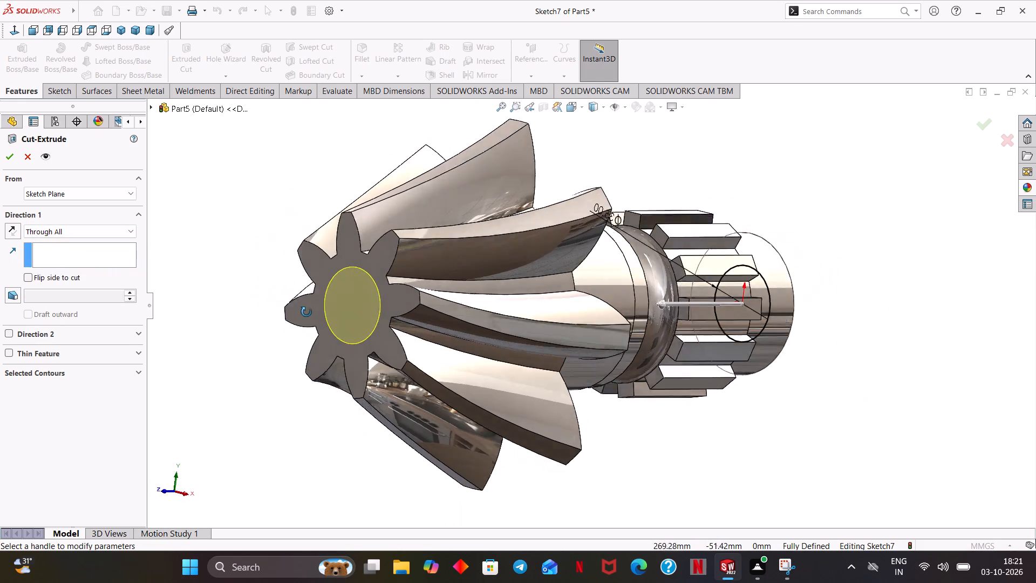
pyautogui.moveTo(306, 312); pyautogui.dragTo(308, 312, button='middle')
pyautogui.click(10, 163)
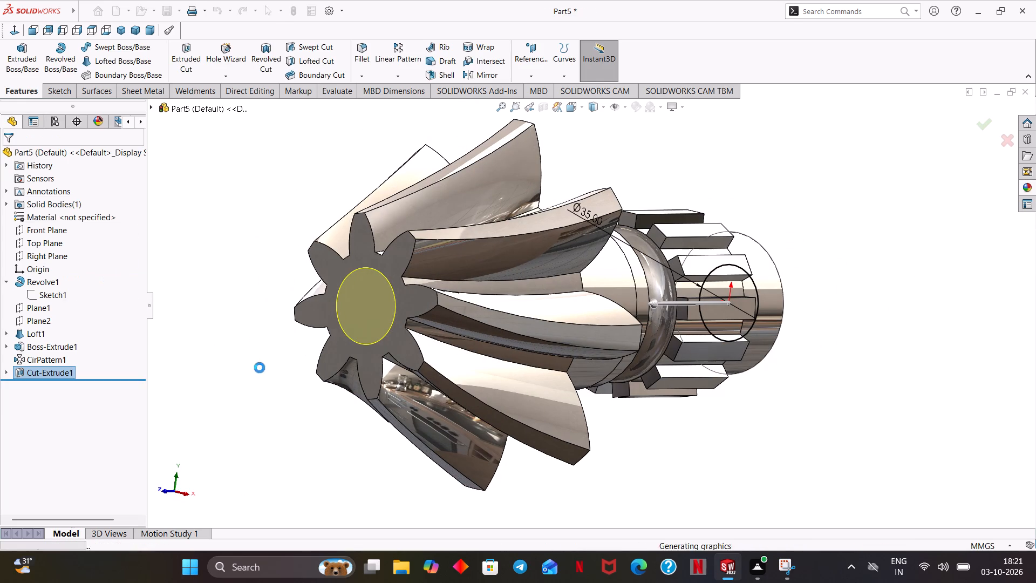
pyautogui.click(268, 375)
# Examine the bored shaft, its patterned keys and the gear end from several angles.
pyautogui.moveTo(270, 376); pyautogui.dragTo(232, 384, button='middle')
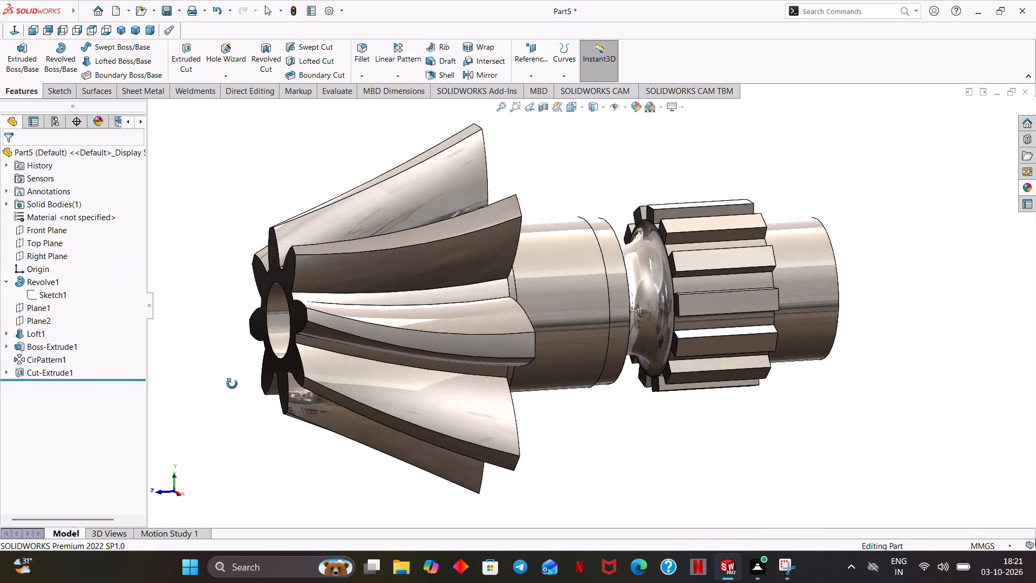
pyautogui.moveTo(232, 384); pyautogui.dragTo(228, 386, button='middle')
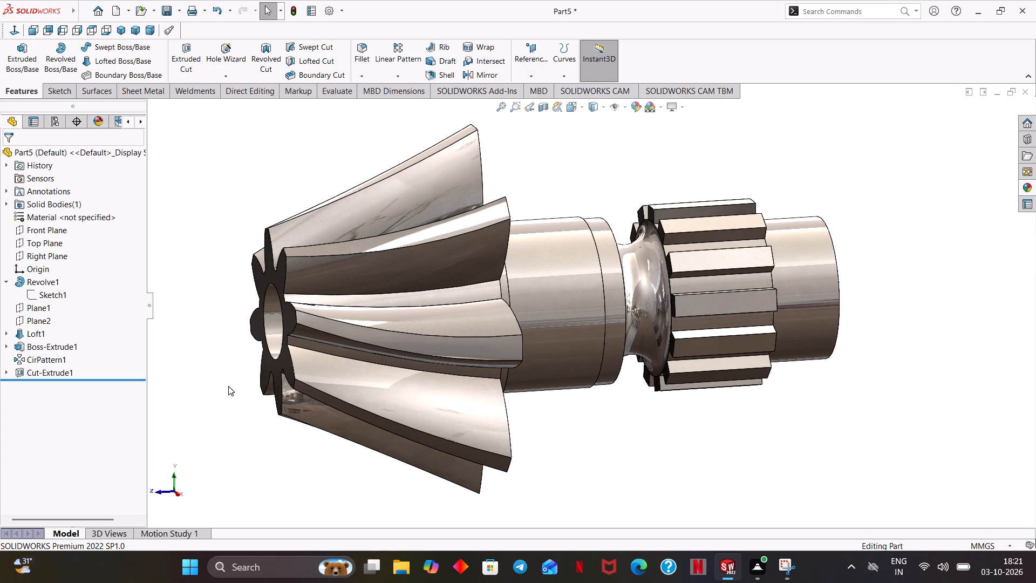
pyautogui.scroll(1, 666, 397)
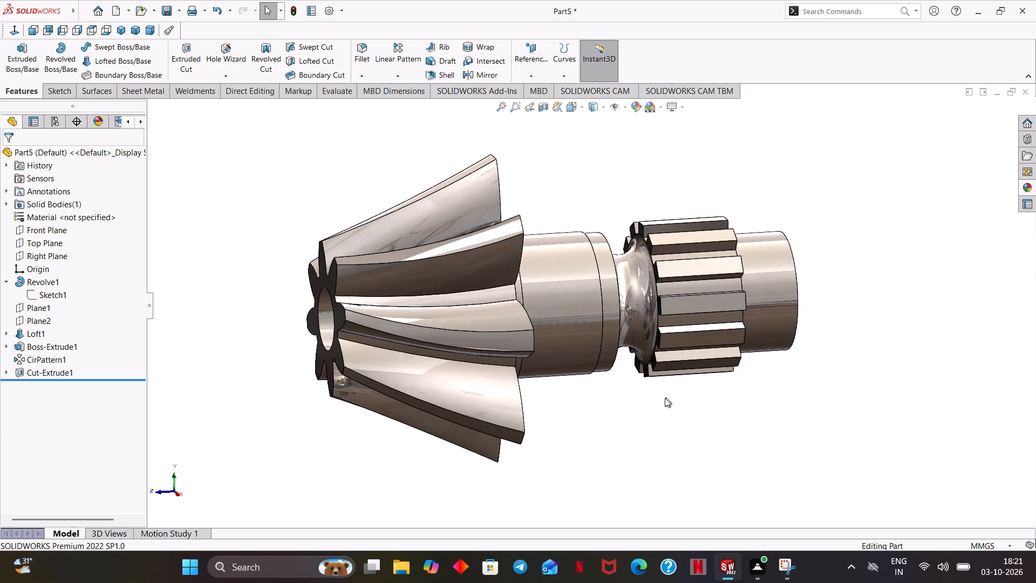
pyautogui.moveTo(651, 406); pyautogui.dragTo(879, 402, button='middle')
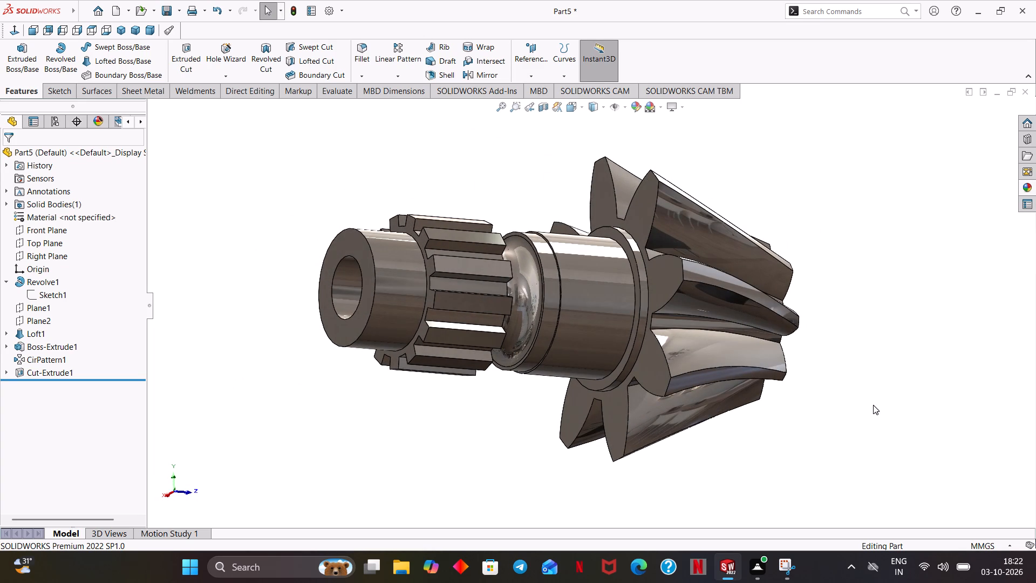
pyautogui.moveTo(842, 406); pyautogui.dragTo(643, 416, button='middle')
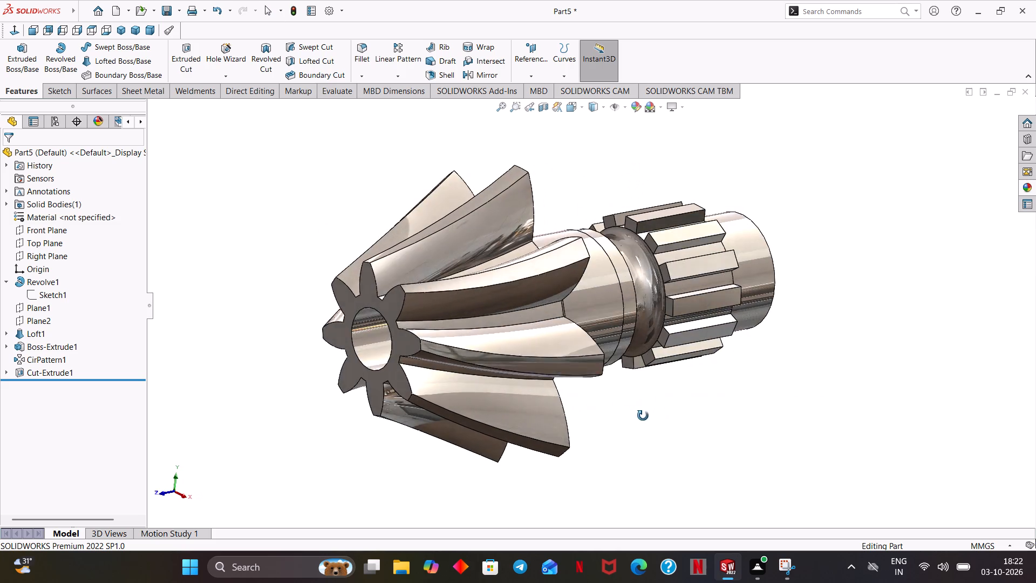
pyautogui.moveTo(643, 416); pyautogui.dragTo(625, 431, button='middle')
pyautogui.scroll(-1, 619, 431)
pyautogui.moveTo(618, 431); pyautogui.dragTo(615, 415, button='middle')
pyautogui.scroll(1, 613, 411)
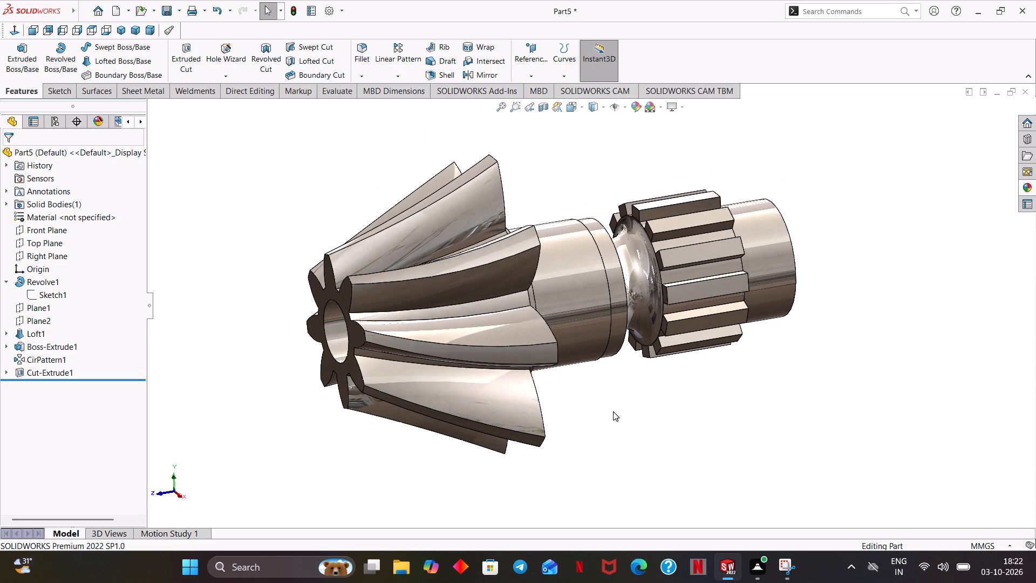
pyautogui.keyDown('ctrl'); pyautogui.moveTo(612, 432); pyautogui.dragTo(642, 424, button='middle'); pyautogui.keyUp('ctrl')
pyautogui.moveTo(590, 424); pyautogui.dragTo(623, 429, button='middle')
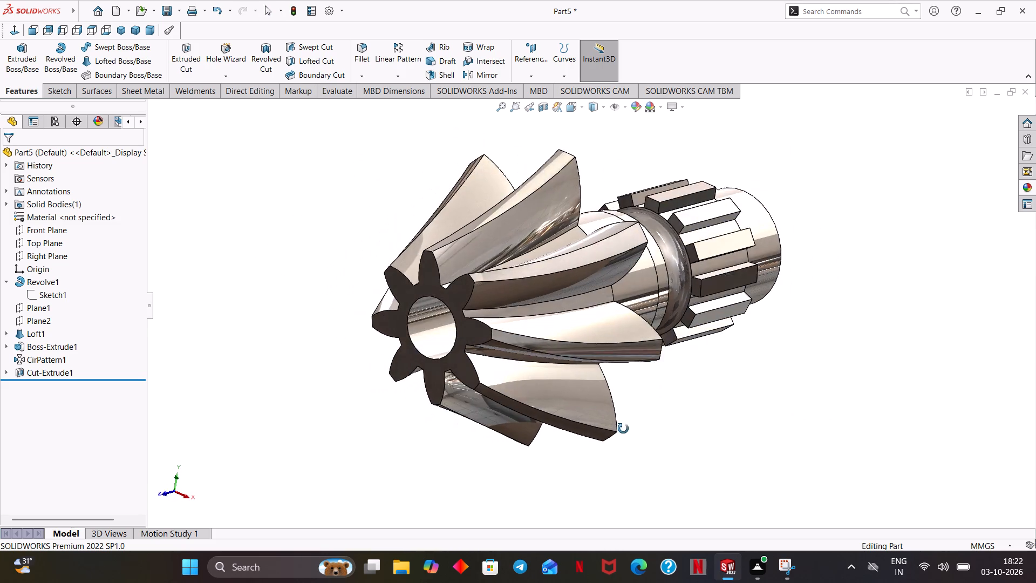
pyautogui.moveTo(623, 429); pyautogui.dragTo(609, 432, button='middle')
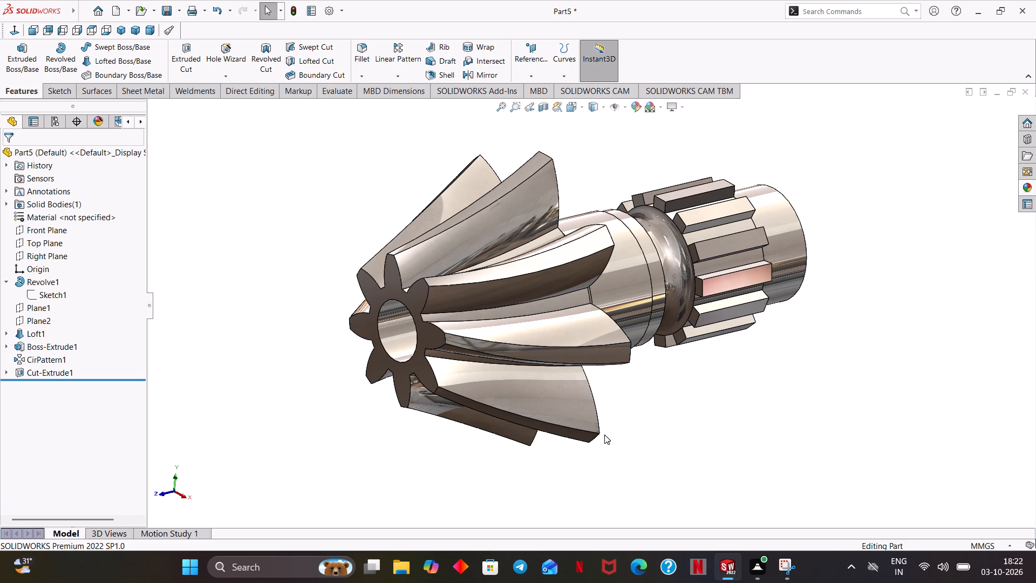
# Examine the finished gear shaft from several angles, covering the bored gear end, the teeth and the patterned keys.
pyautogui.moveTo(704, 413); pyautogui.dragTo(711, 410, button='middle')
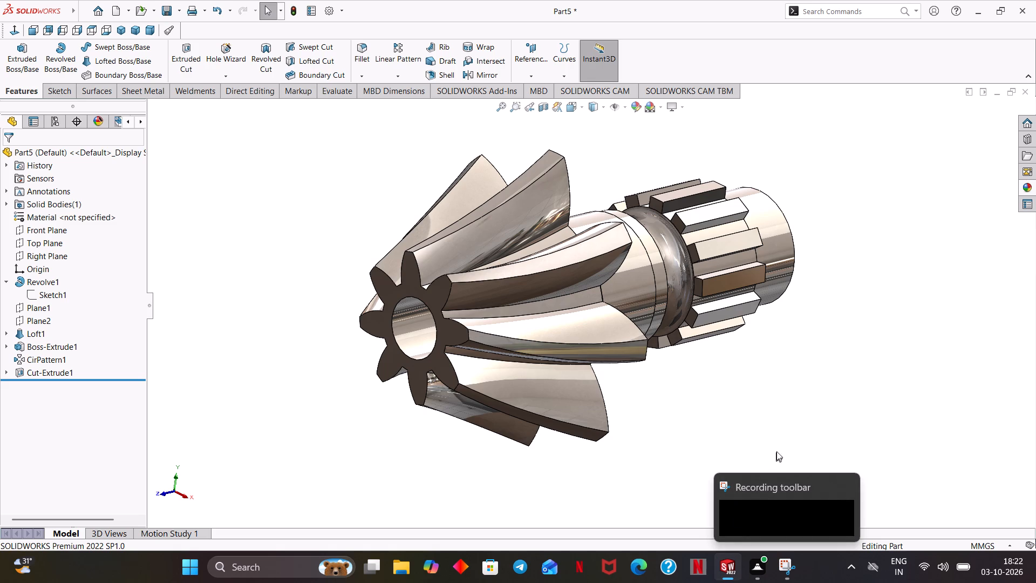
pyautogui.moveTo(741, 435); pyautogui.dragTo(857, 392, button='middle')
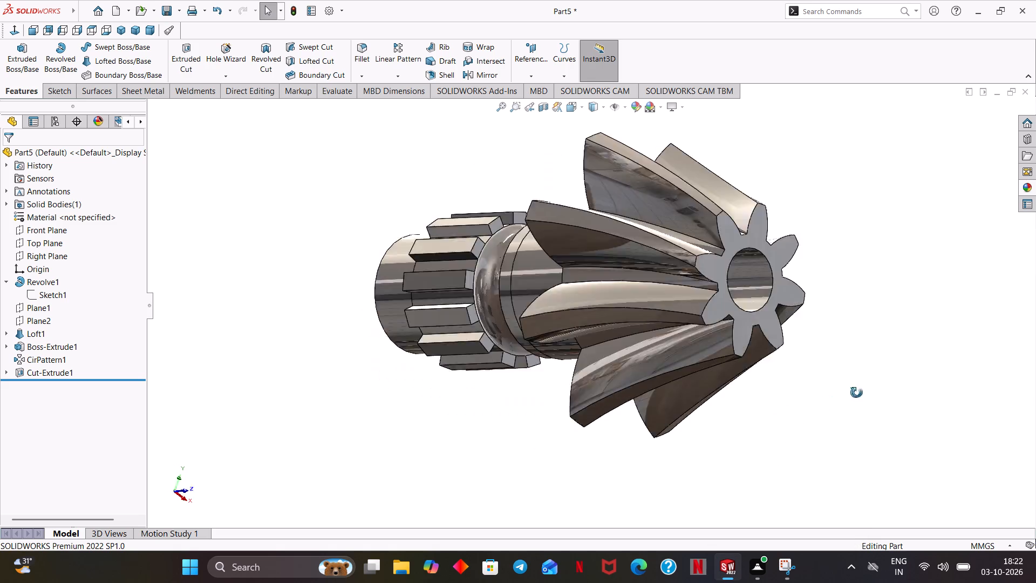
pyautogui.moveTo(857, 392); pyautogui.dragTo(910, 429, button='middle')
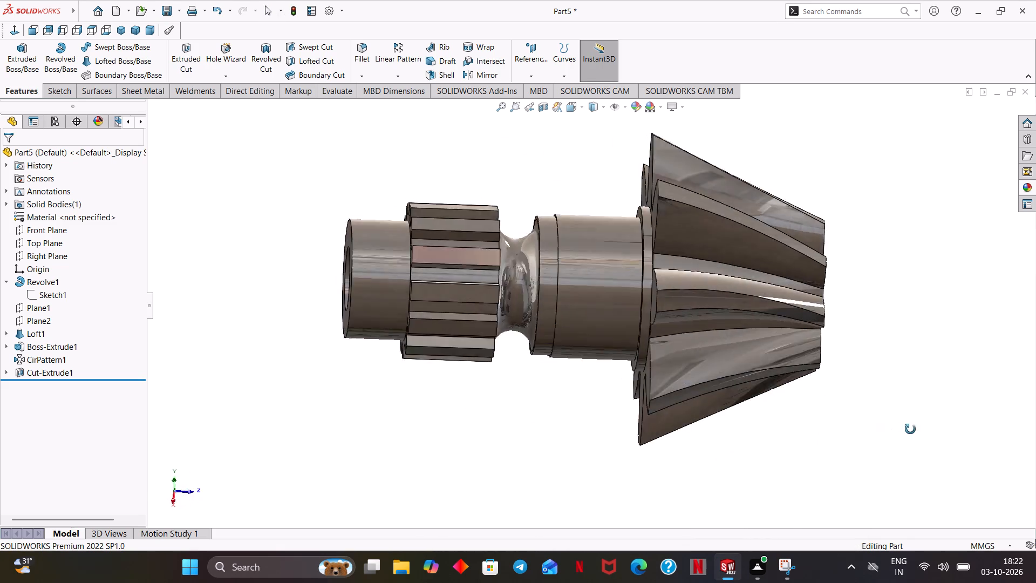
pyautogui.moveTo(910, 429); pyautogui.dragTo(1035, 444, button='middle')
pyautogui.moveTo(681, 450); pyautogui.dragTo(809, 462, button='middle')
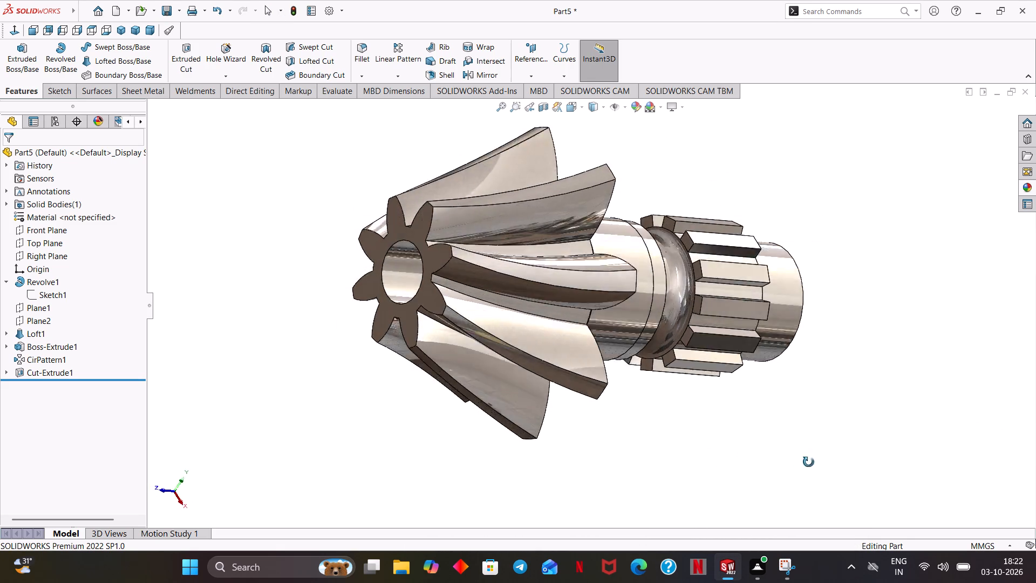
pyautogui.moveTo(809, 462); pyautogui.dragTo(514, 489, button='middle')
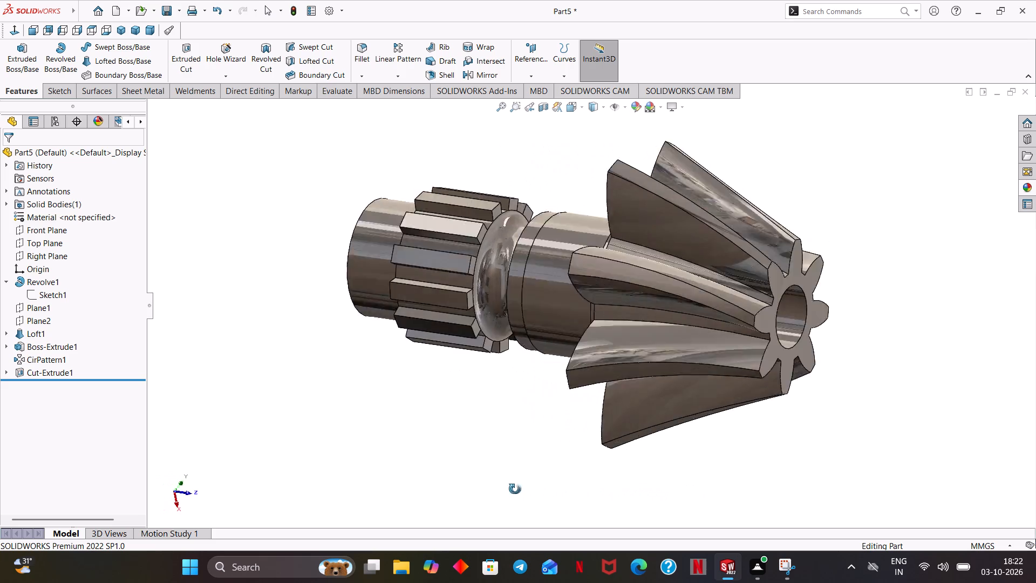
pyautogui.moveTo(514, 489); pyautogui.dragTo(347, 514, button='middle')
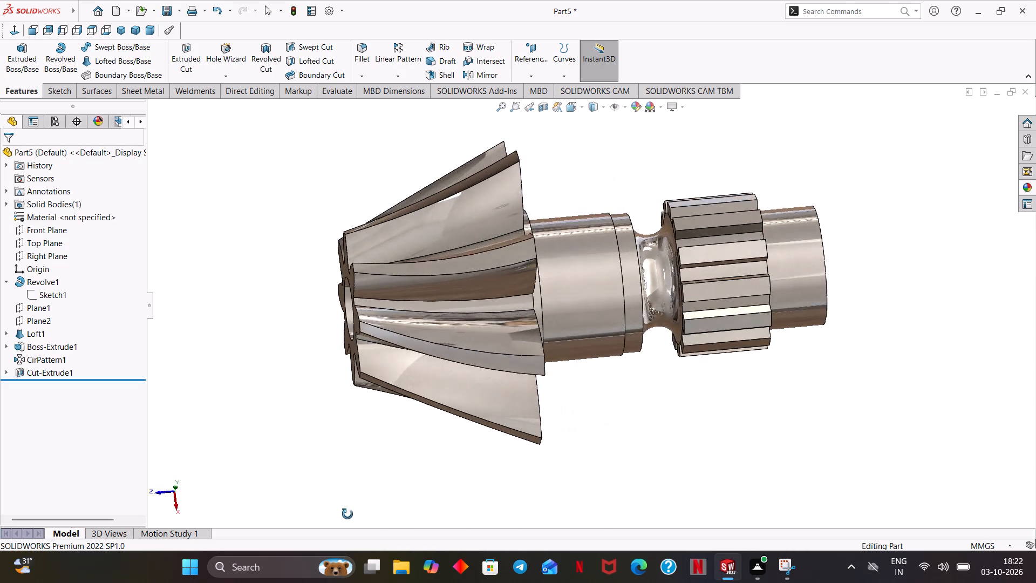
pyautogui.moveTo(347, 514); pyautogui.dragTo(394, 501, button='middle')
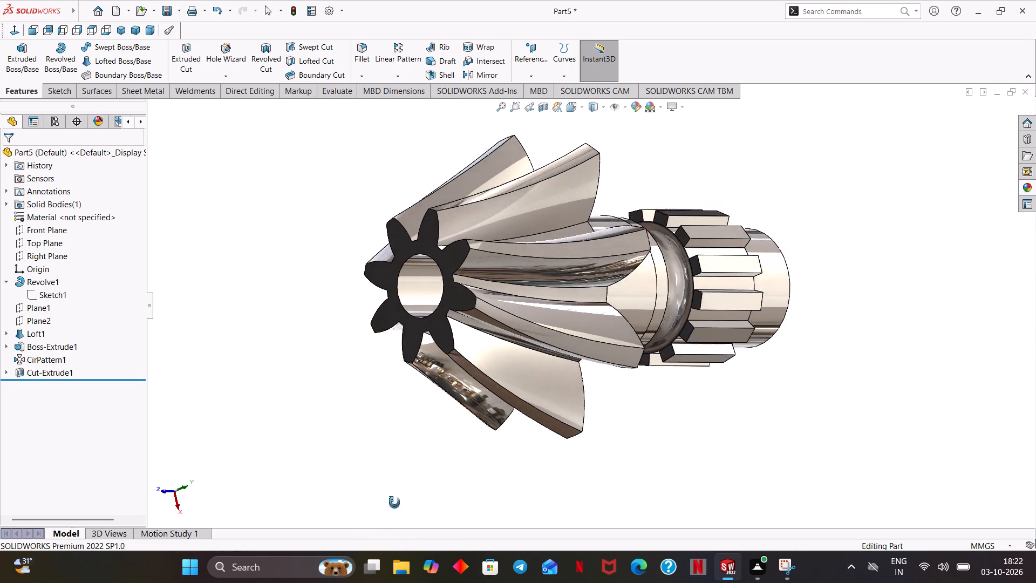
pyautogui.moveTo(394, 501); pyautogui.dragTo(543, 509, button='middle')
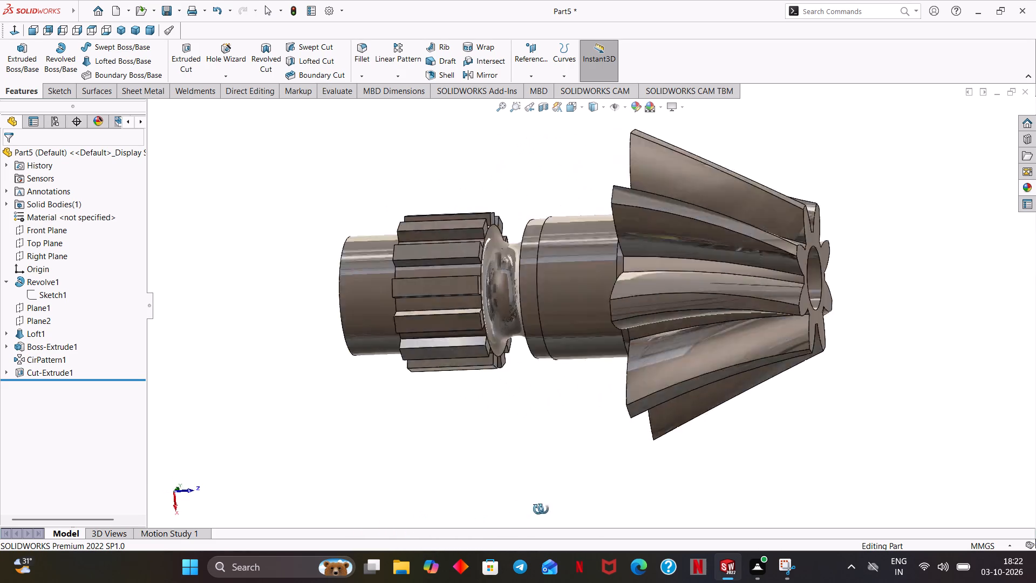
pyautogui.moveTo(543, 509); pyautogui.dragTo(837, 501, button='middle')
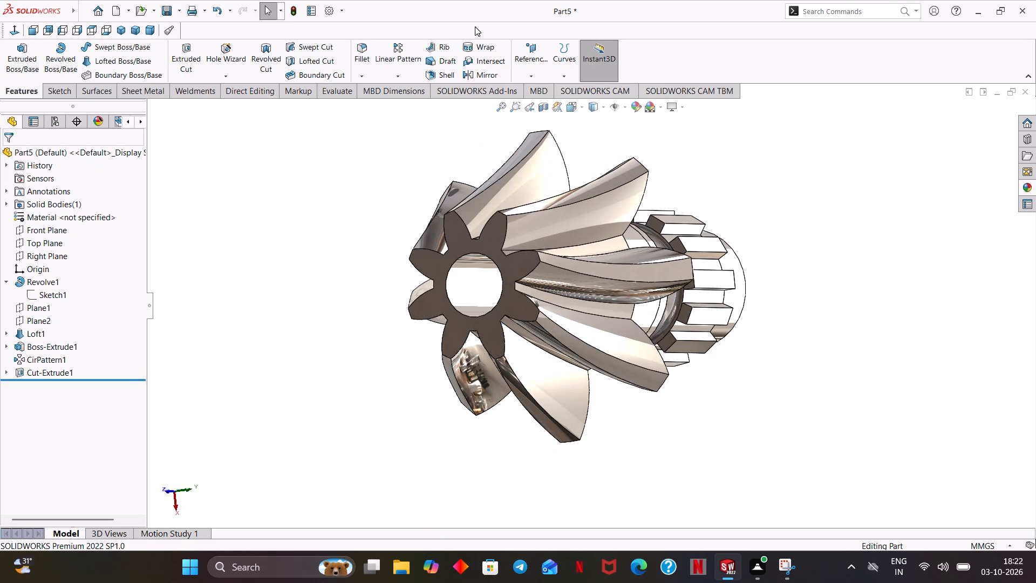
# Stop the screen recording and close the Snipping Tool.
pyautogui.click(473, 26)
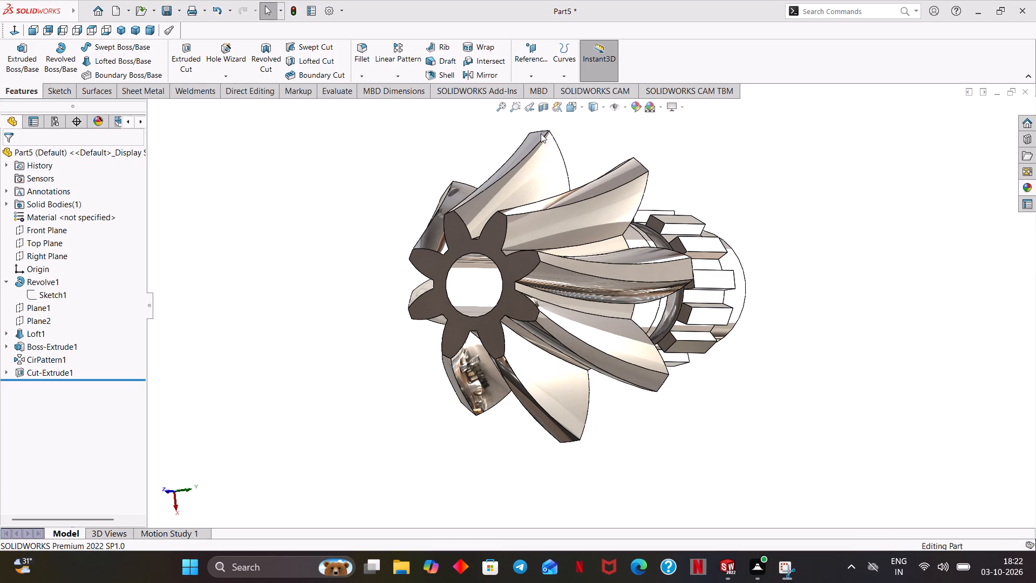
pyautogui.click(1010, 9)
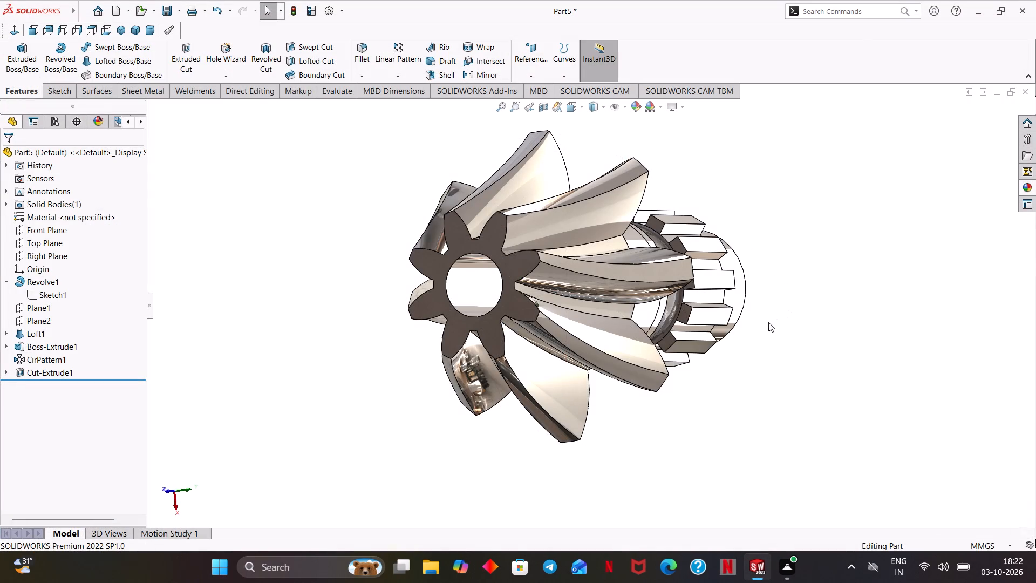
# Inspect the gear shaft again and finish in an enlarged isometric view that shows the whole part.
pyautogui.moveTo(759, 324); pyautogui.dragTo(725, 376, button='middle')
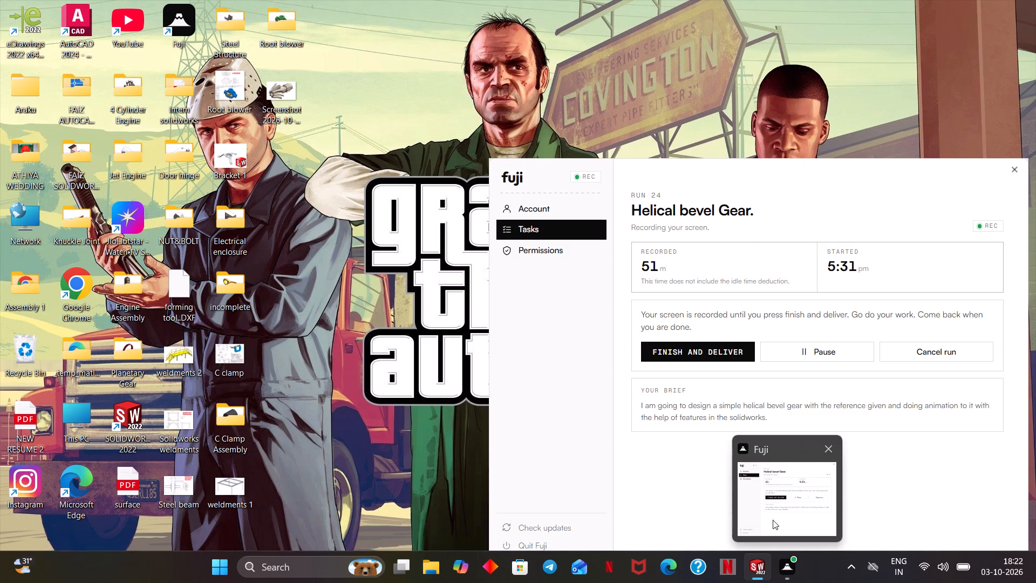
pyautogui.moveTo(709, 424); pyautogui.dragTo(701, 421, button='middle')
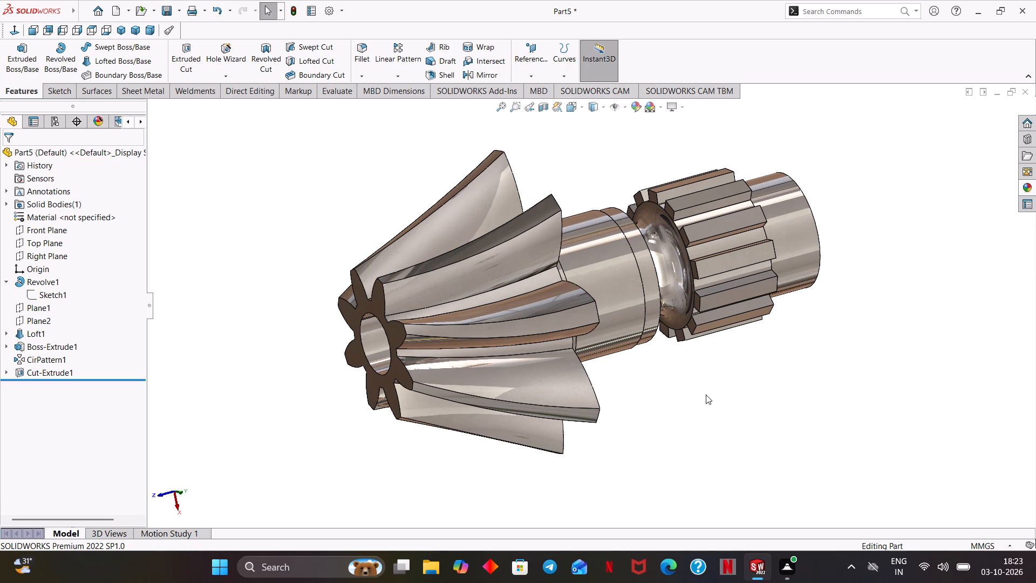
pyautogui.moveTo(719, 397); pyautogui.dragTo(724, 394, button='middle')
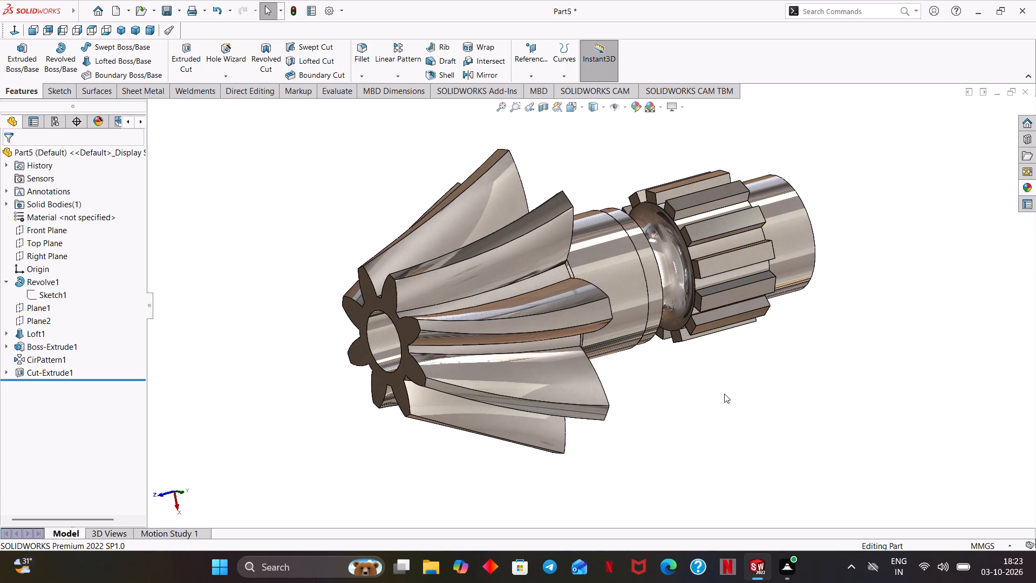
pyautogui.moveTo(724, 394); pyautogui.dragTo(725, 394, button='middle')
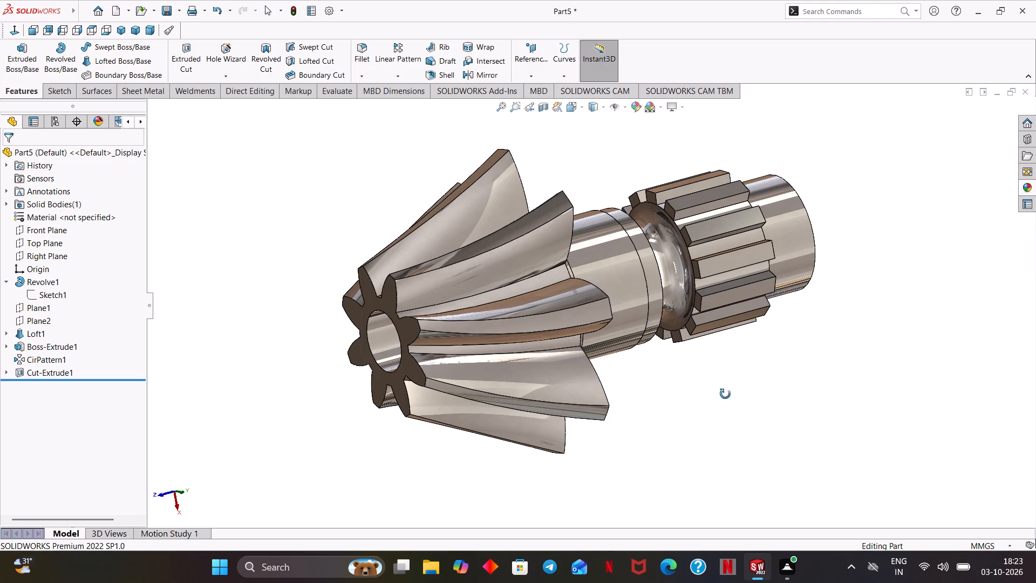
pyautogui.moveTo(725, 394); pyautogui.dragTo(725, 402, button='middle')
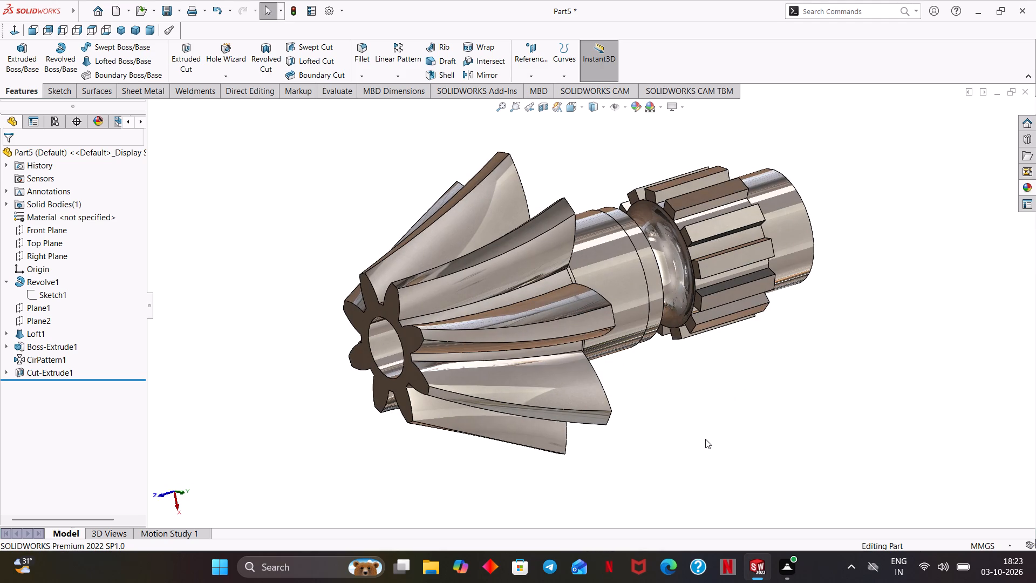
pyautogui.moveTo(698, 418); pyautogui.dragTo(801, 386, button='middle')
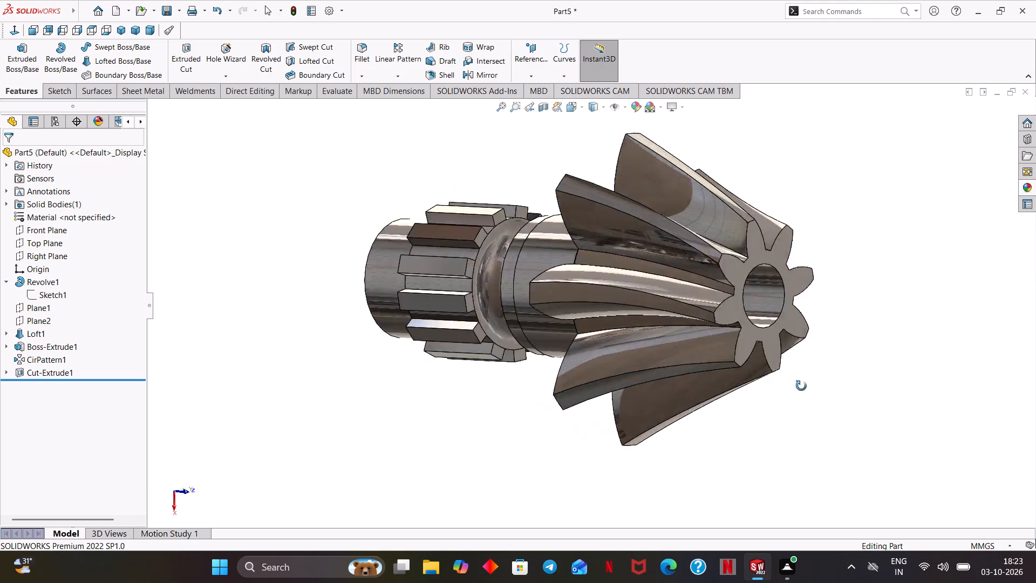
pyautogui.moveTo(801, 386); pyautogui.dragTo(673, 425, button='middle')
pyautogui.hotkey('ctrl', '7')
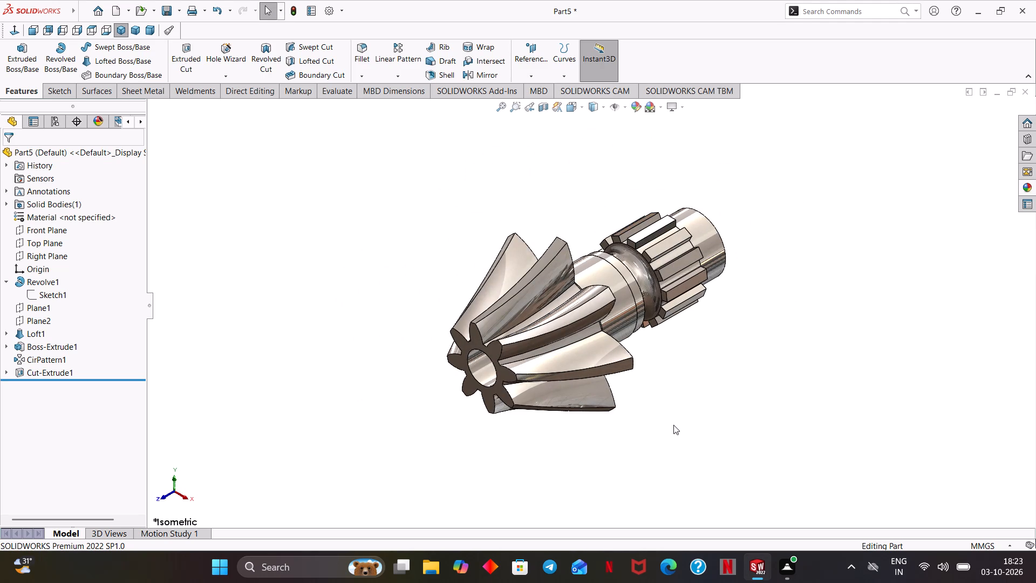
pyautogui.scroll(-2, 675, 410)
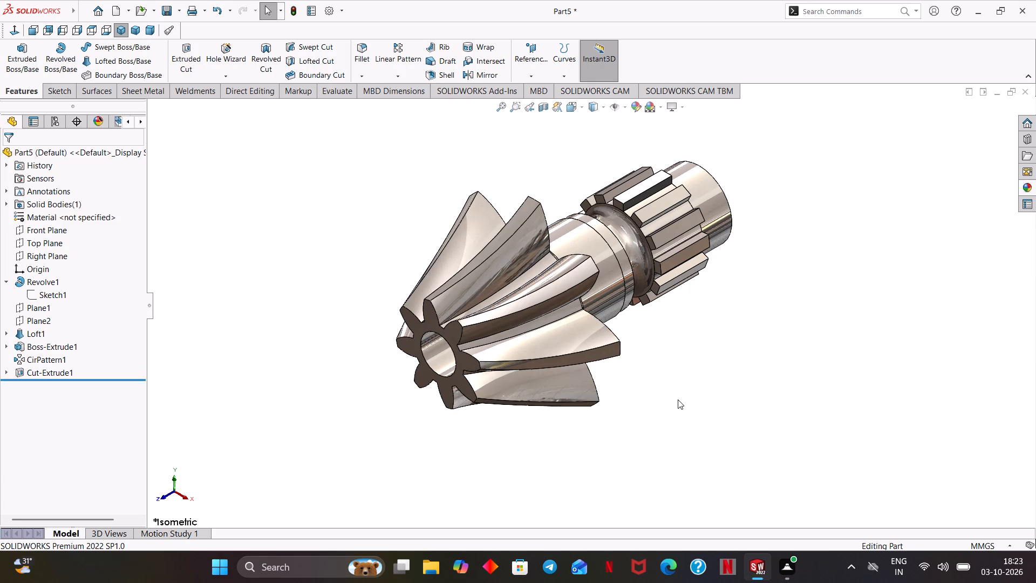
pyautogui.keyDown('ctrl'); pyautogui.moveTo(679, 382); pyautogui.dragTo(662, 451, button='middle'); pyautogui.keyUp('ctrl')
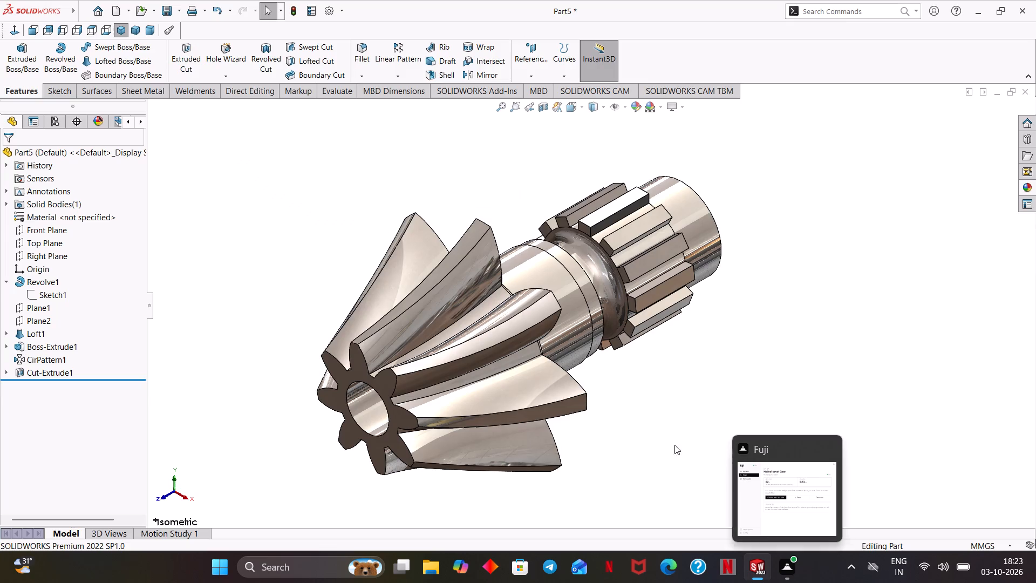
pyautogui.keyDown('ctrl'); pyautogui.moveTo(657, 445); pyautogui.dragTo(665, 427, button='middle'); pyautogui.keyUp('ctrl')
pyautogui.scroll(-1, 665, 427)
pyautogui.keyDown('ctrl'); pyautogui.moveTo(665, 427); pyautogui.dragTo(689, 476, button='middle'); pyautogui.keyUp('ctrl')
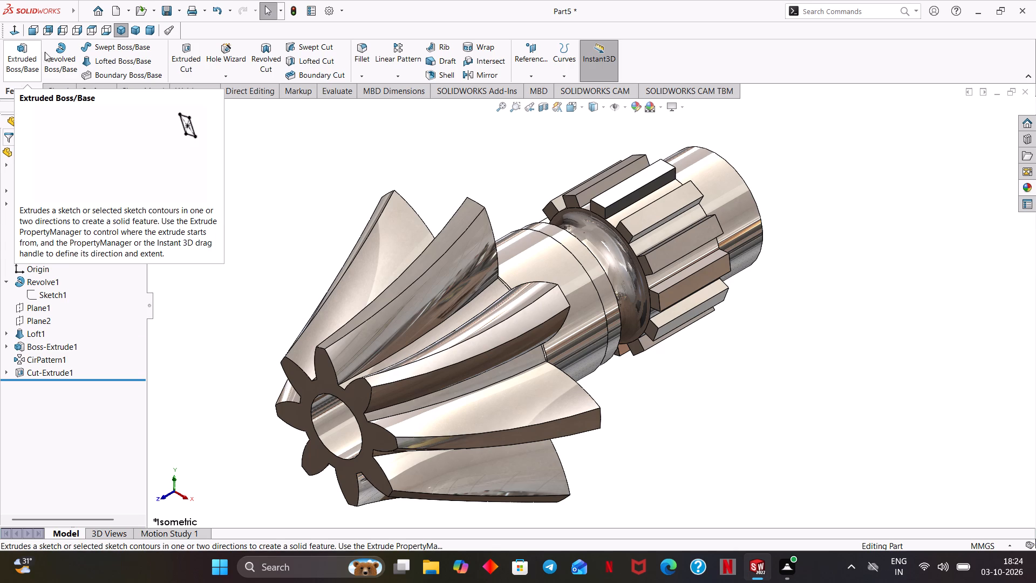
# Save the part as "Helical bevel gear" in the Intern solidworks folder.
pyautogui.click(163, 9)
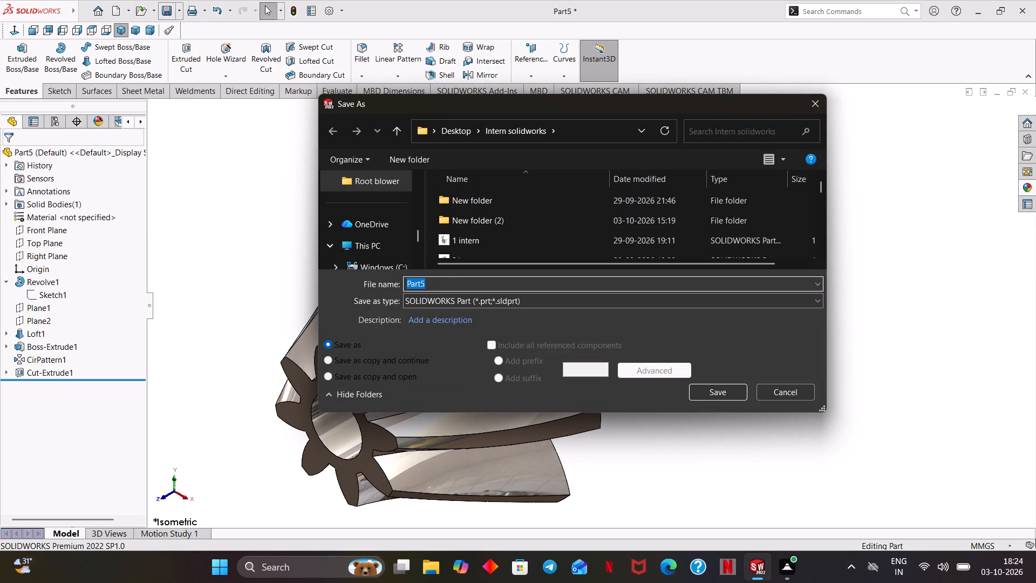
pyautogui.write('eli')
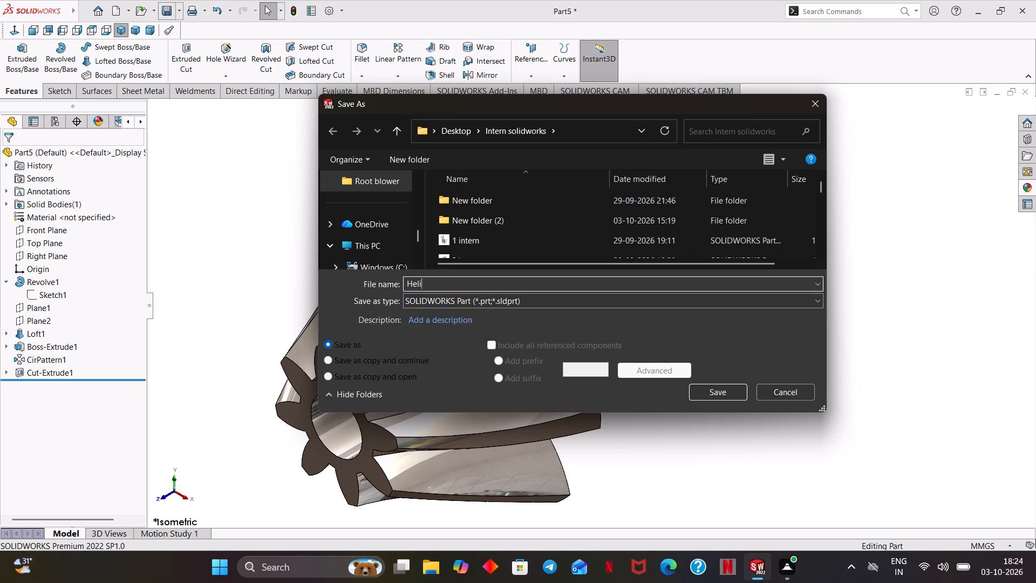
pyautogui.write('cal bevel')
pyautogui.press('space')
pyautogui.write('gear')
pyautogui.click(720, 396)
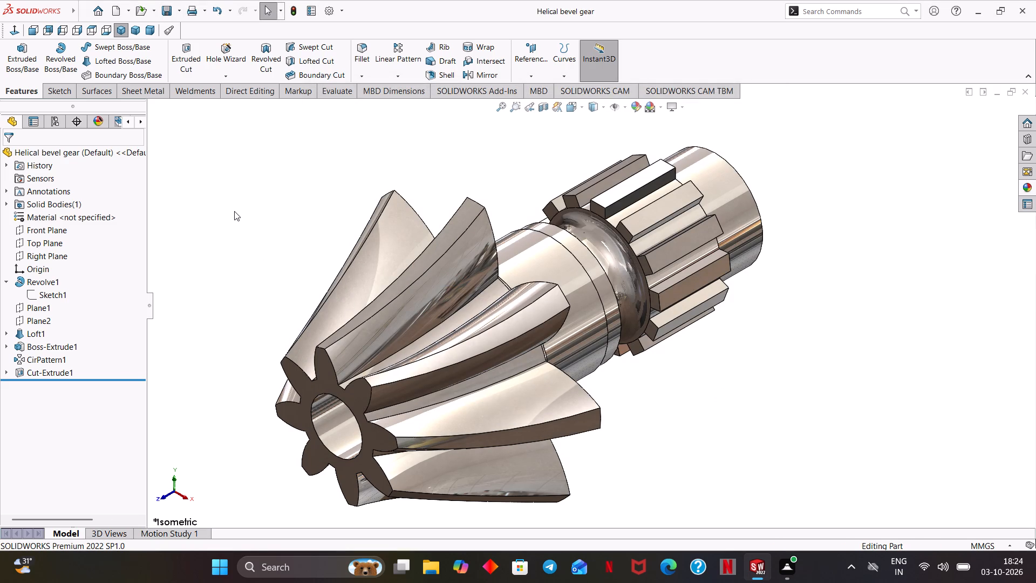
# Preview the current screen image as printed with Microsoft Print to PDF, and return to the print settings.
pyautogui.hotkey('ctrl', 'p')
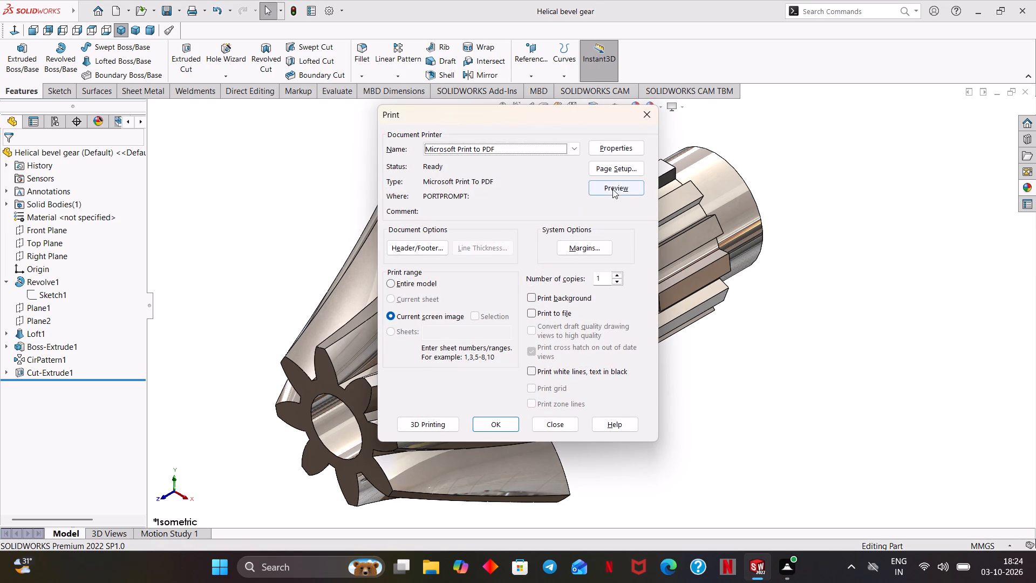
pyautogui.click(612, 187)
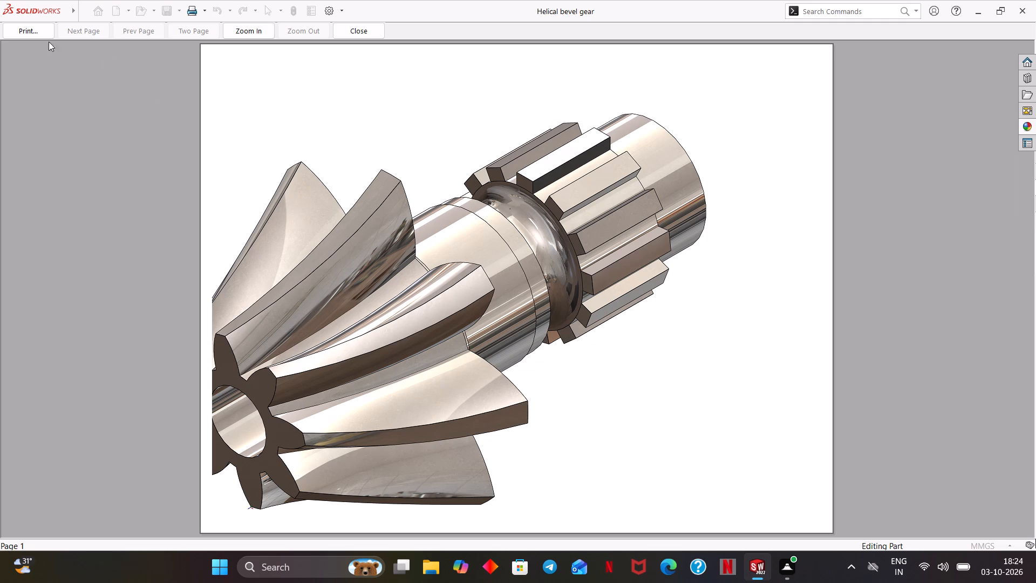
pyautogui.click(34, 31)
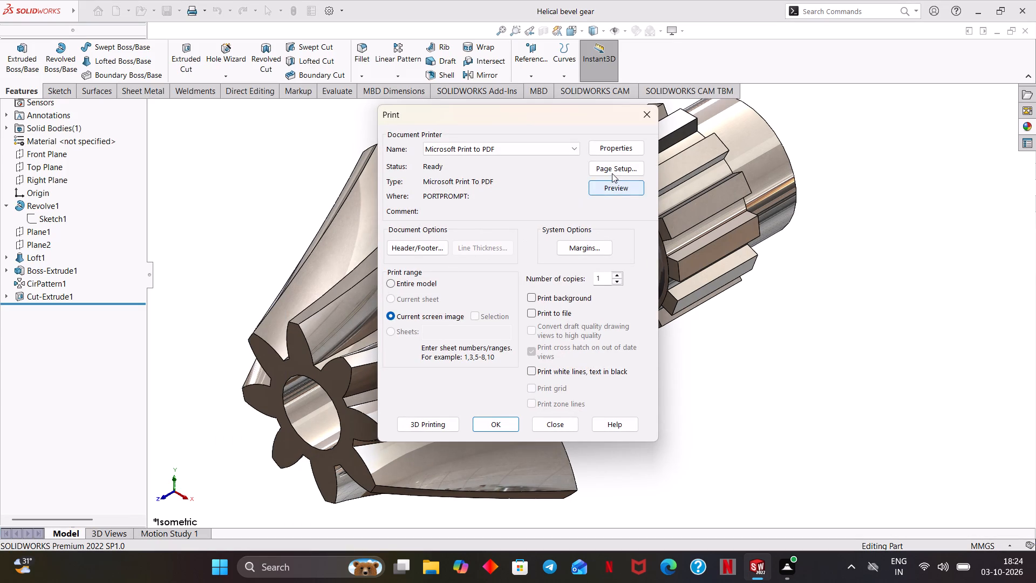
# Lower the scale percentage in the page setup for Microsoft Print to PDF, and preview the printed page again.
pyautogui.click(612, 172)
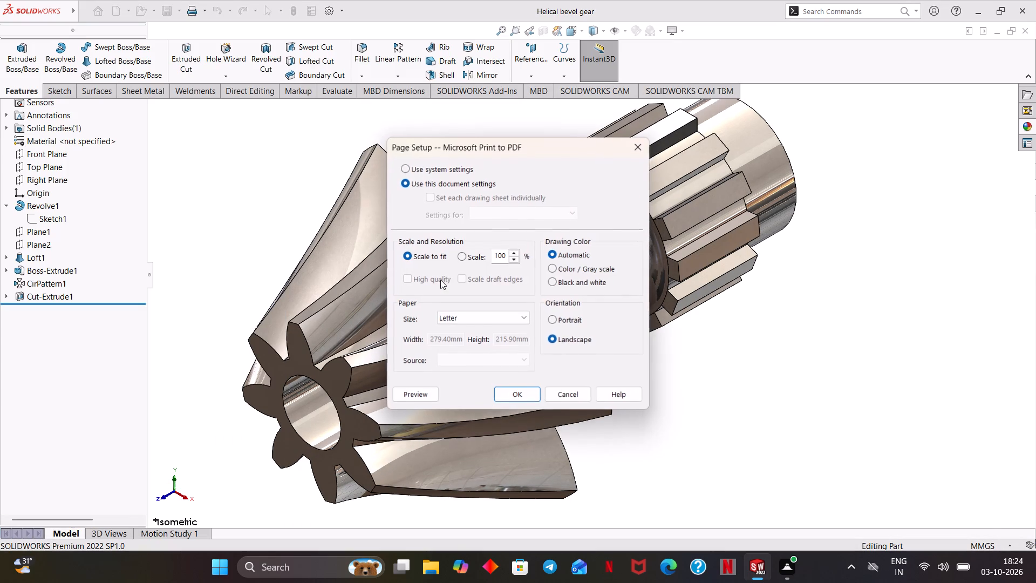
pyautogui.click(514, 260)
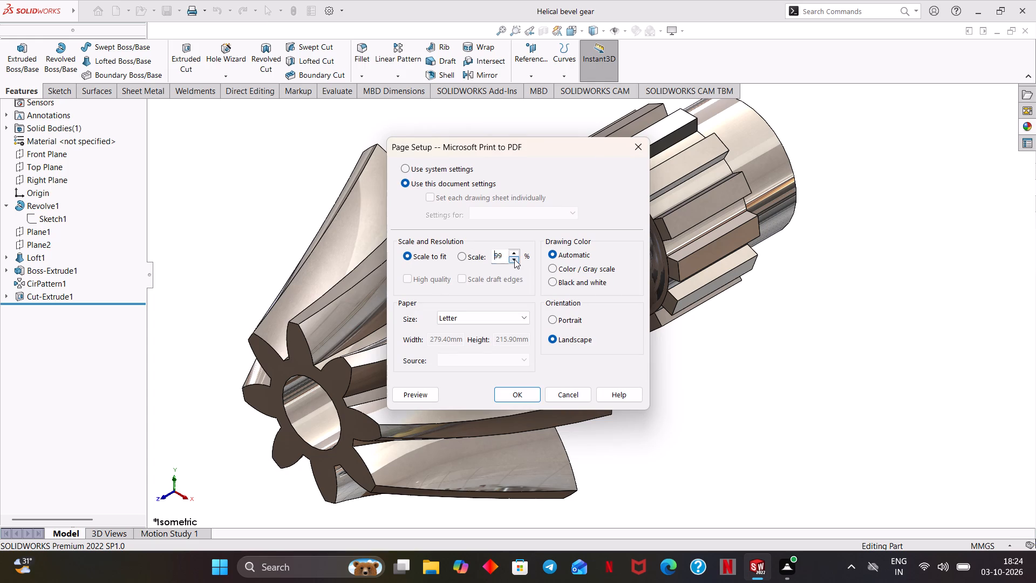
pyautogui.tripleClick(514, 259)
pyautogui.click(514, 259)
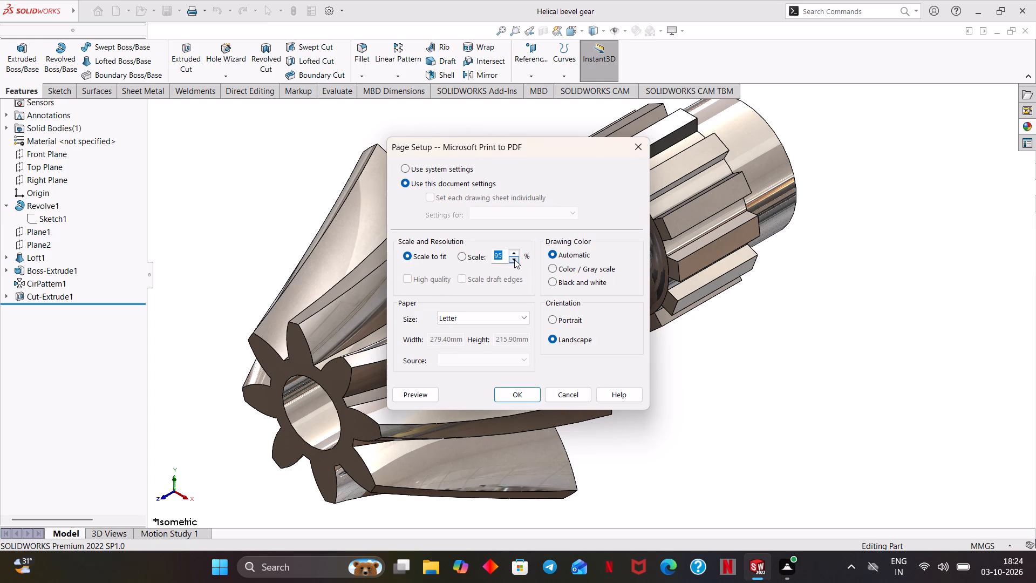
pyautogui.doubleClick(514, 259)
pyautogui.click(518, 393)
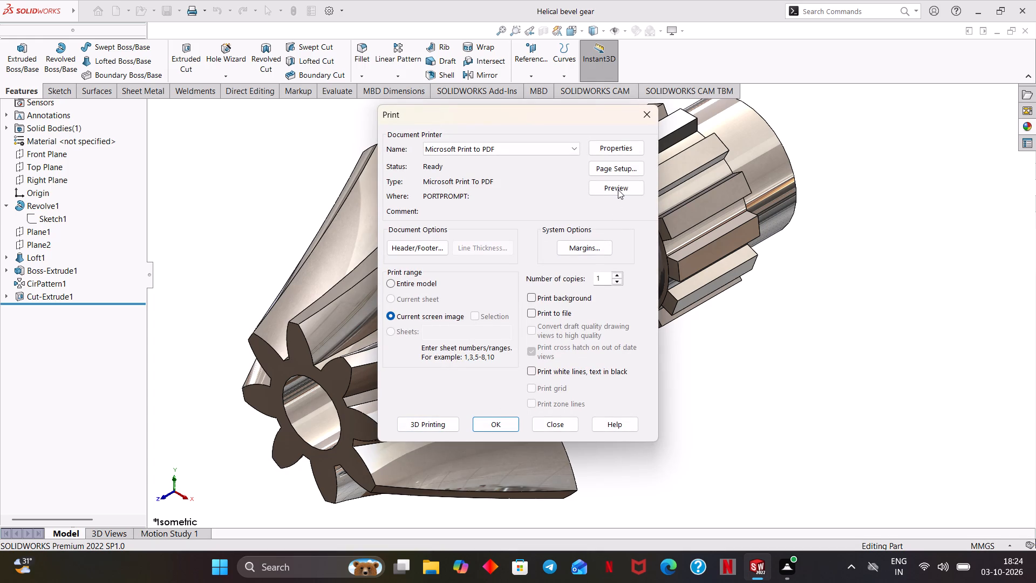
pyautogui.click(618, 189)
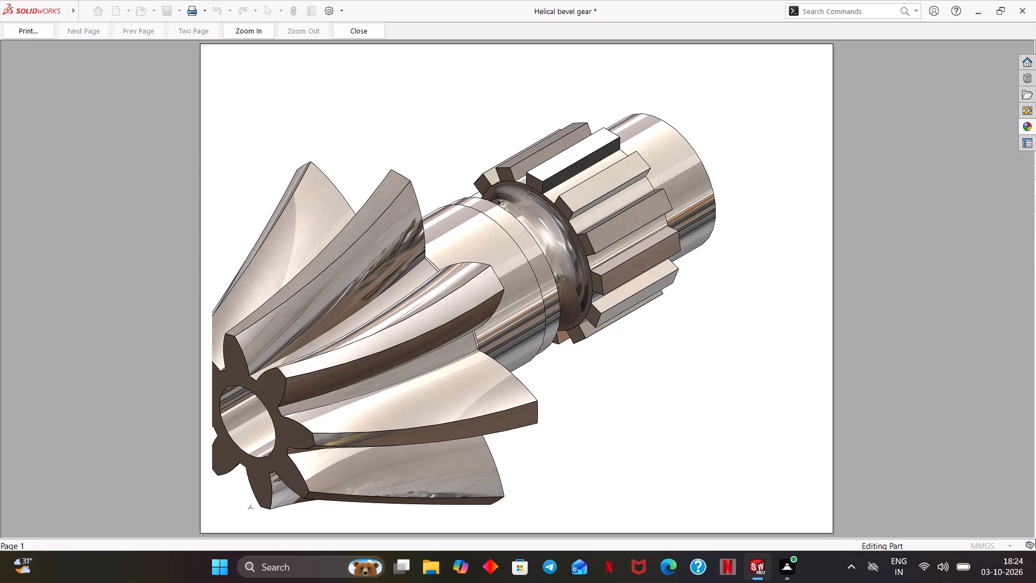
pyautogui.click(25, 32)
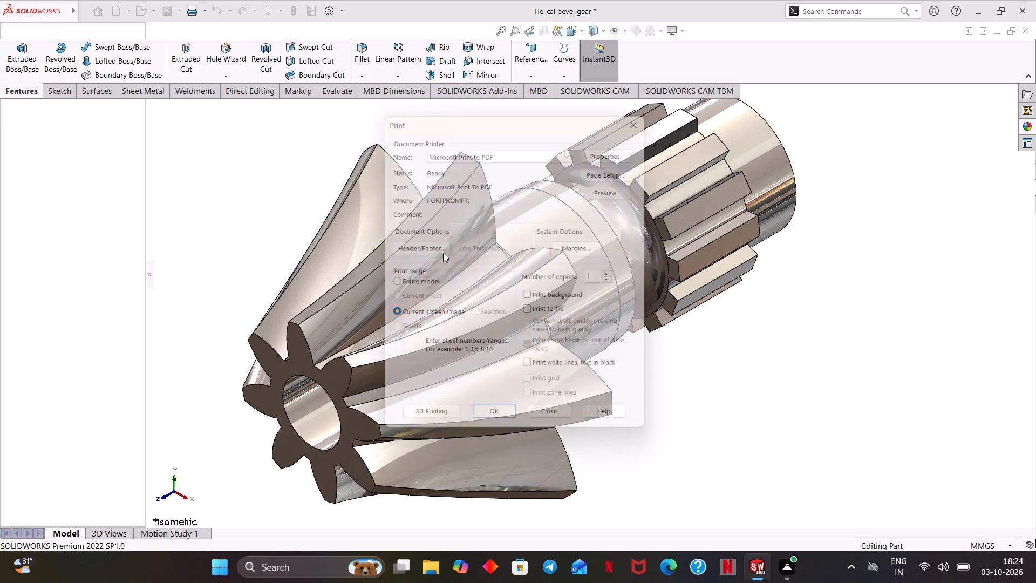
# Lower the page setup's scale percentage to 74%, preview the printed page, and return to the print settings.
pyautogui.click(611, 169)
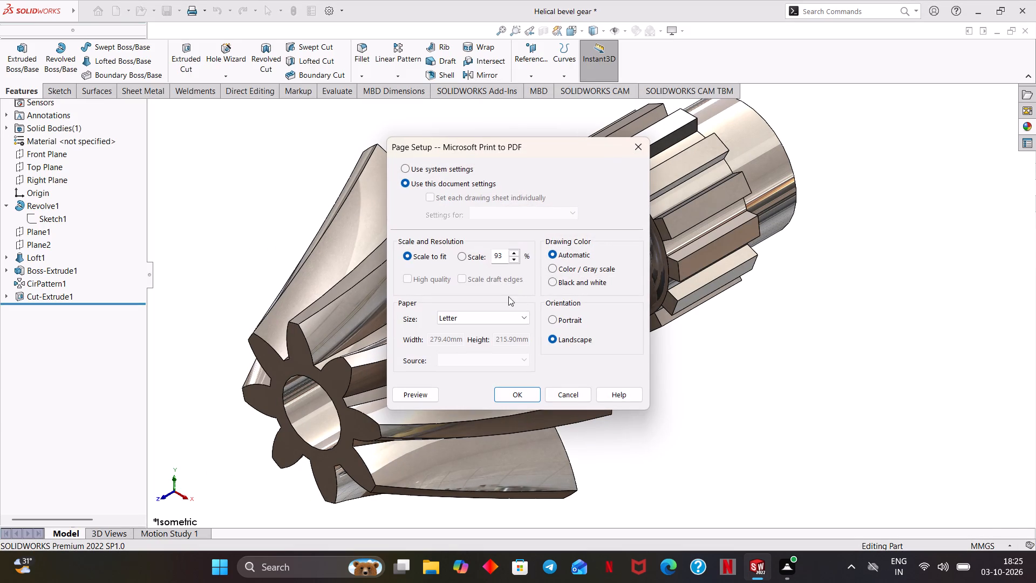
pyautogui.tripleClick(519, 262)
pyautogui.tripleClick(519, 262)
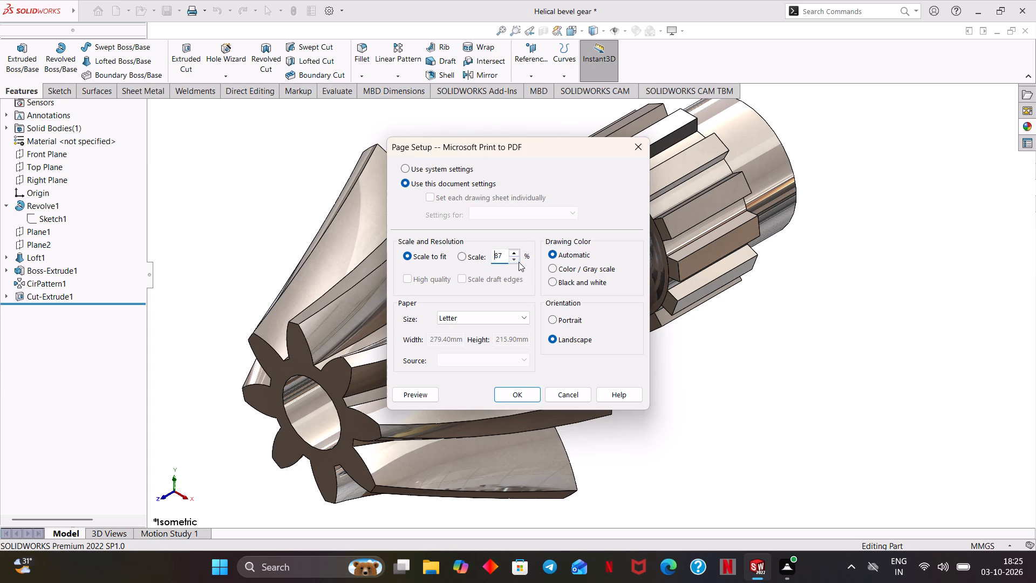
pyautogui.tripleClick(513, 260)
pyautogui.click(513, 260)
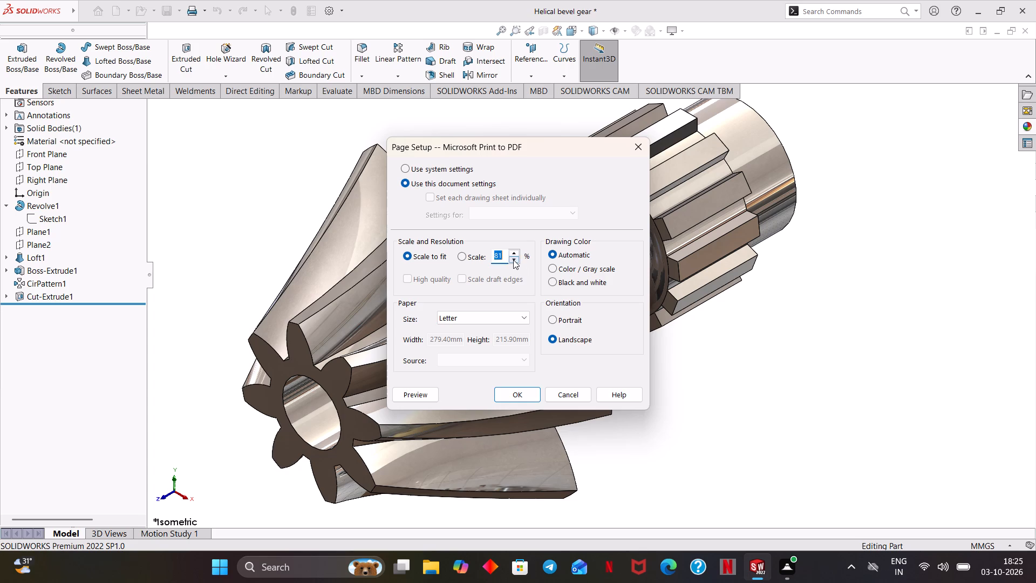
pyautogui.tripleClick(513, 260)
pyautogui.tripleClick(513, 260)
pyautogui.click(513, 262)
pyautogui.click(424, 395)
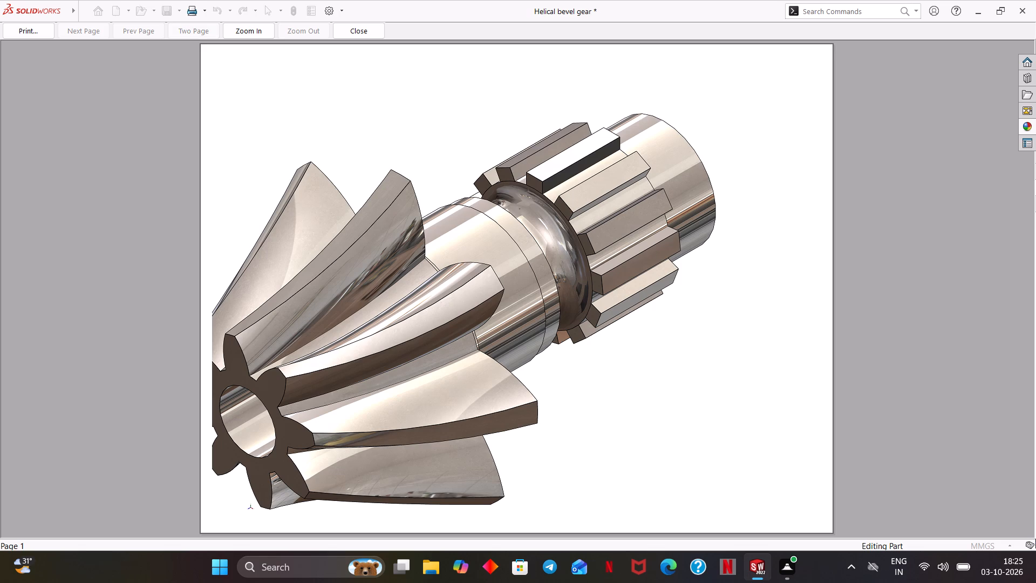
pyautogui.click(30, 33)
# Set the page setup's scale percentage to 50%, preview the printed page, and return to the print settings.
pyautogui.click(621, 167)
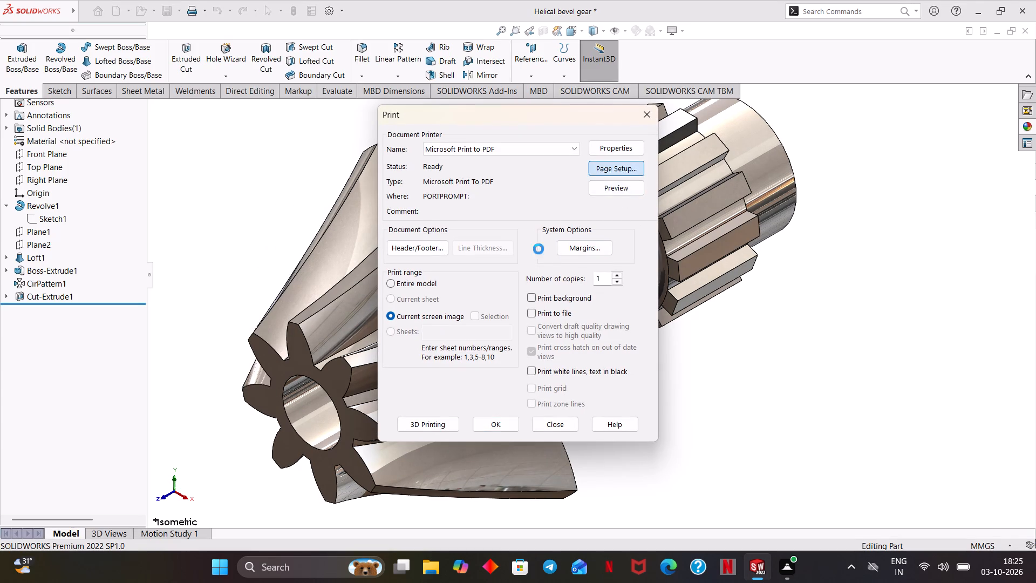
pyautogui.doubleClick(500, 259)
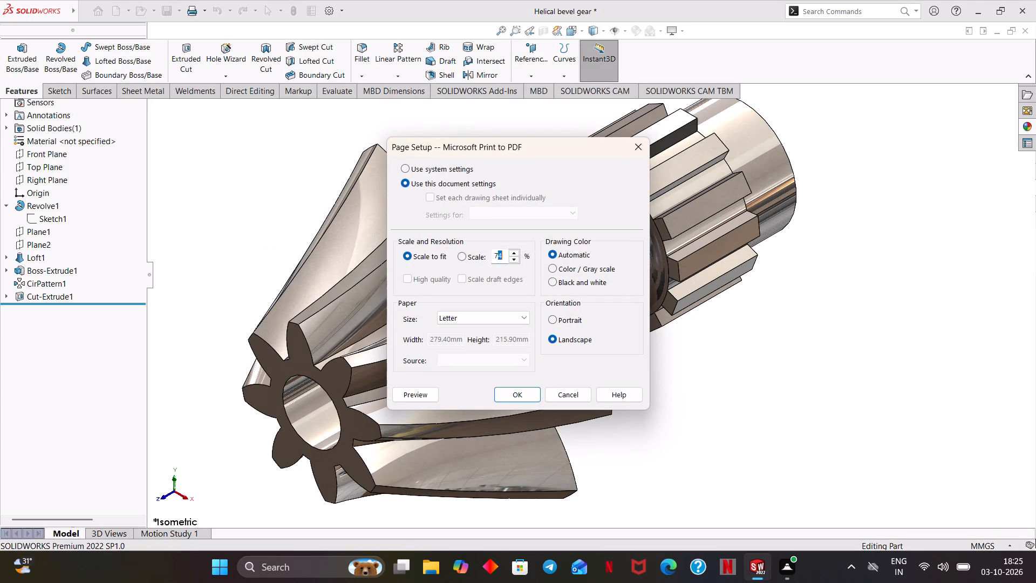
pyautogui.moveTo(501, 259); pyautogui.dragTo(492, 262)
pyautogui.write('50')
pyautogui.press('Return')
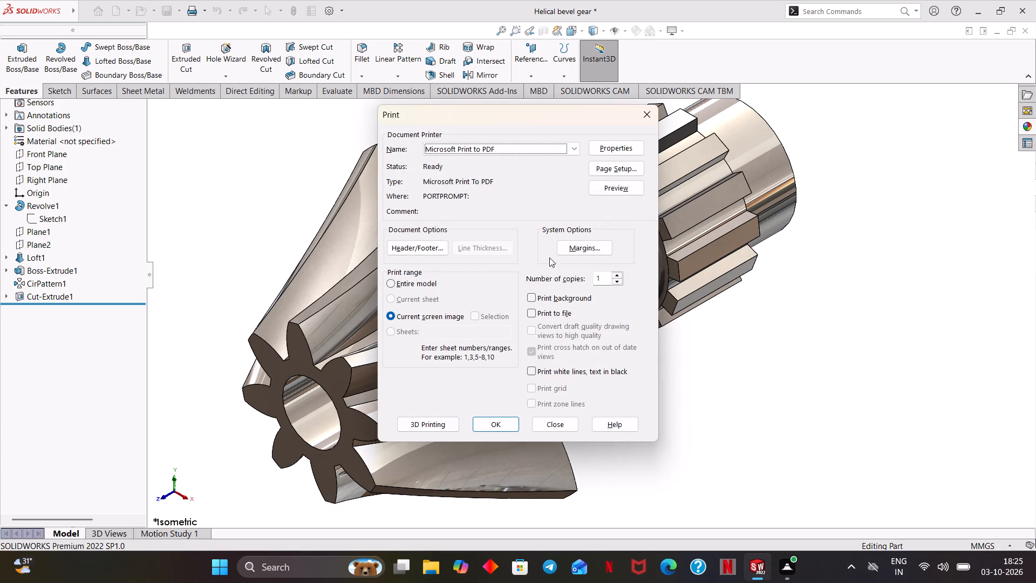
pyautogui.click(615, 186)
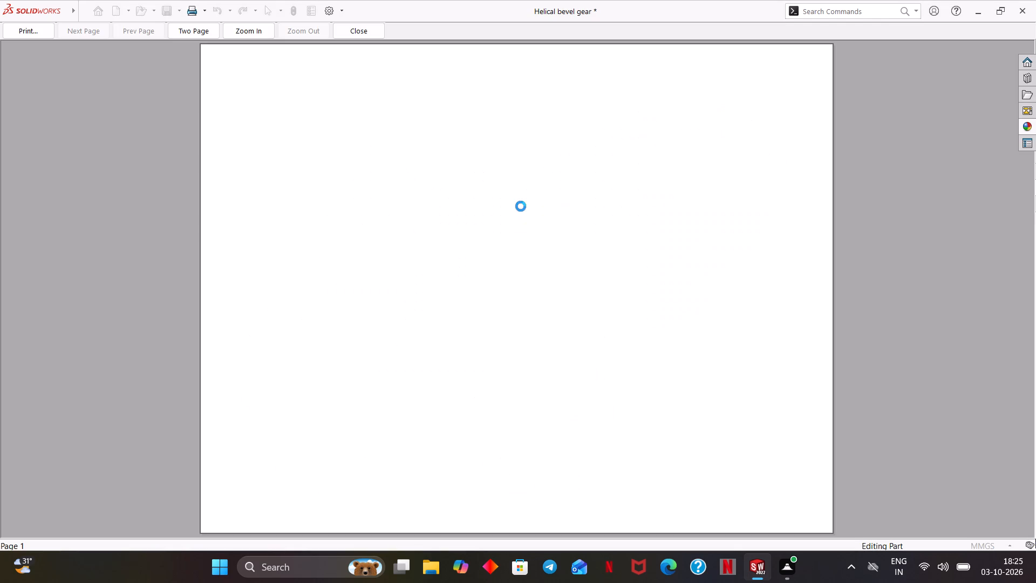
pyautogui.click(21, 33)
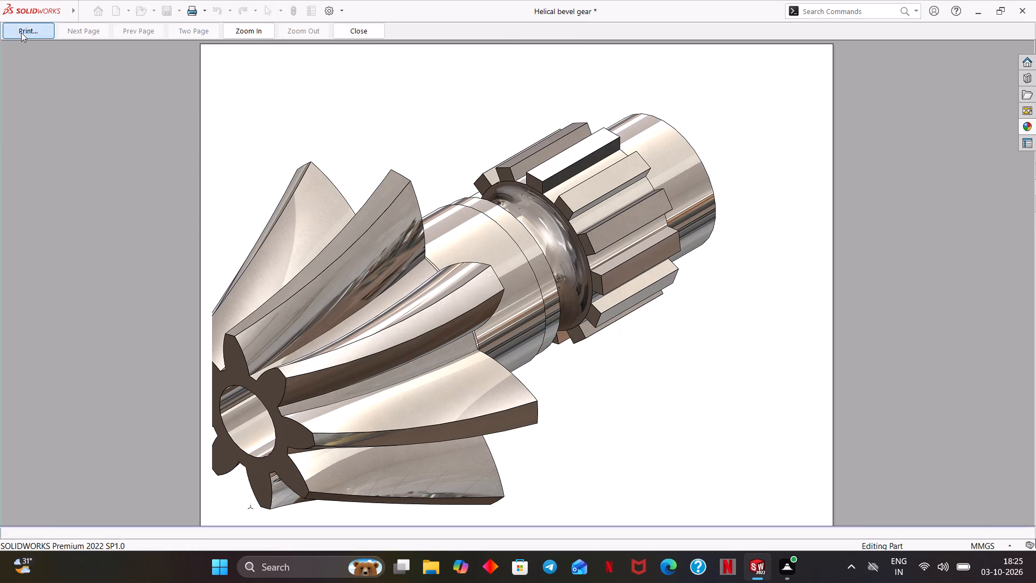
# Switch the page setup from Scale to fit to the fixed Scale option, preview the page, and return to the print settings.
pyautogui.click(602, 171)
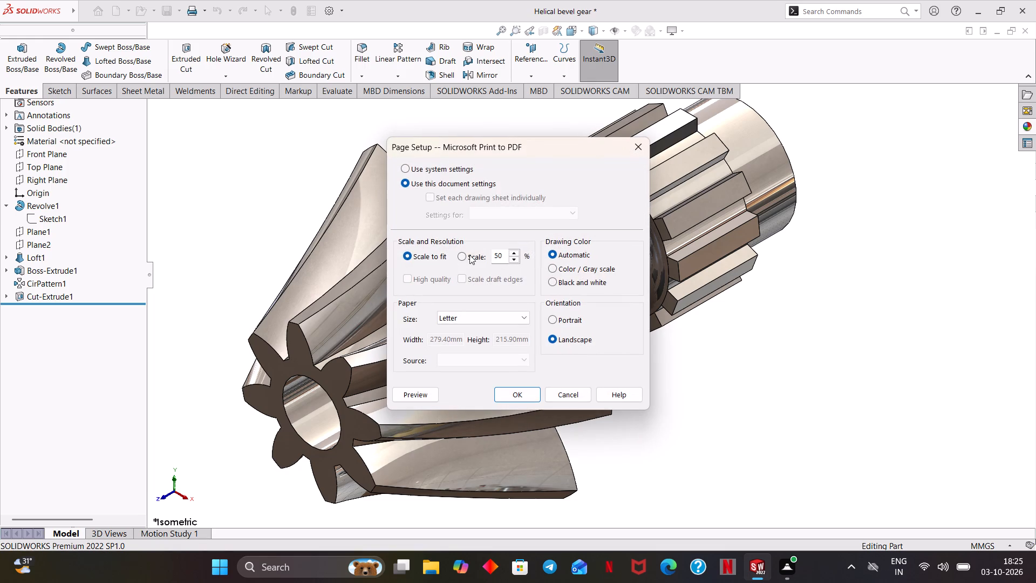
pyautogui.click(474, 254)
pyautogui.click(424, 396)
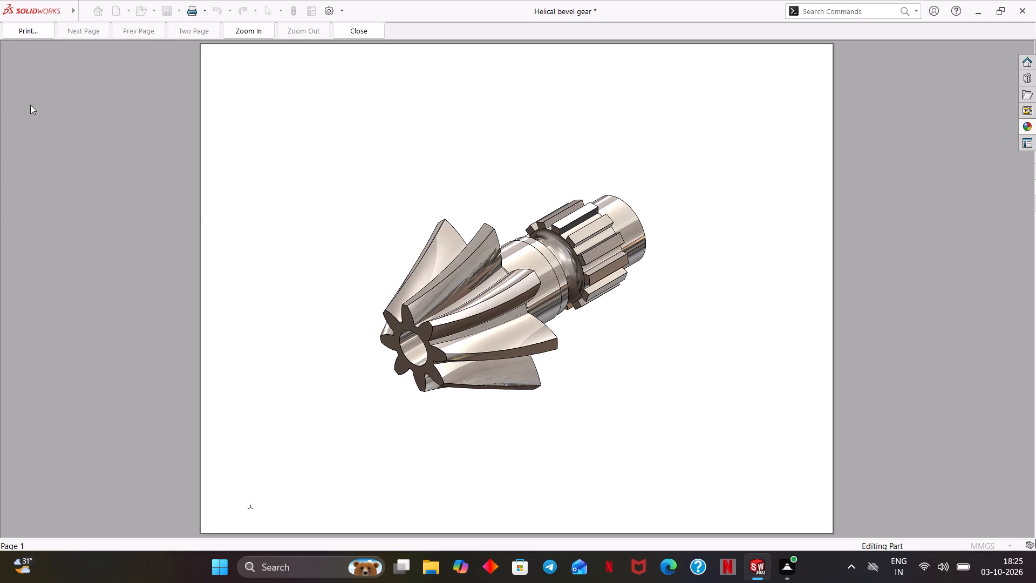
pyautogui.click(33, 35)
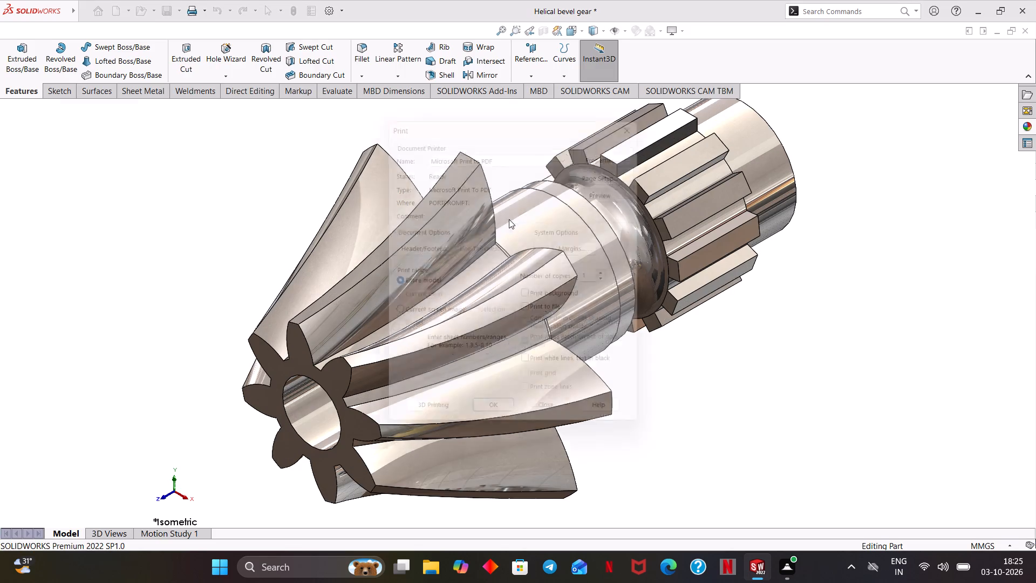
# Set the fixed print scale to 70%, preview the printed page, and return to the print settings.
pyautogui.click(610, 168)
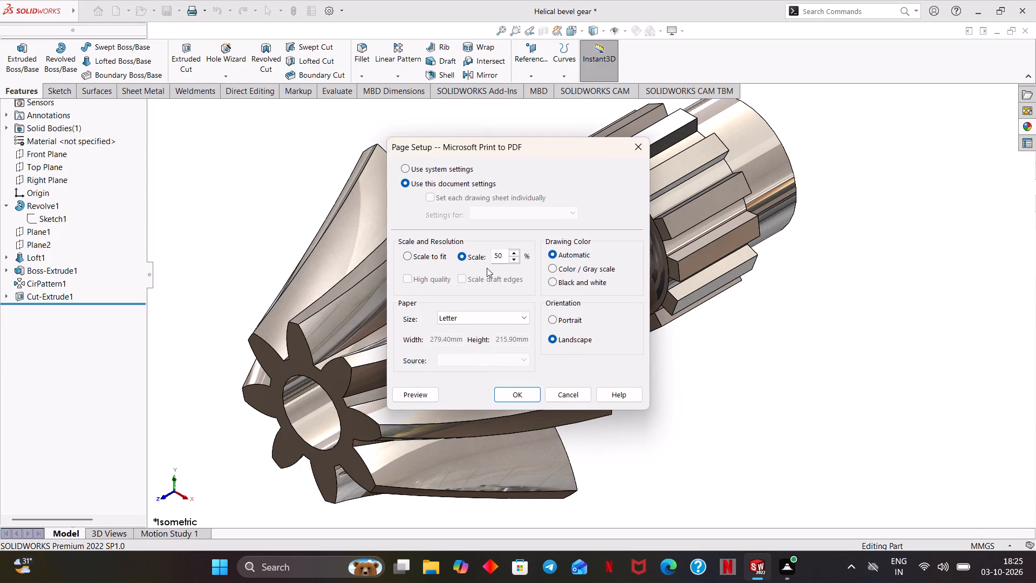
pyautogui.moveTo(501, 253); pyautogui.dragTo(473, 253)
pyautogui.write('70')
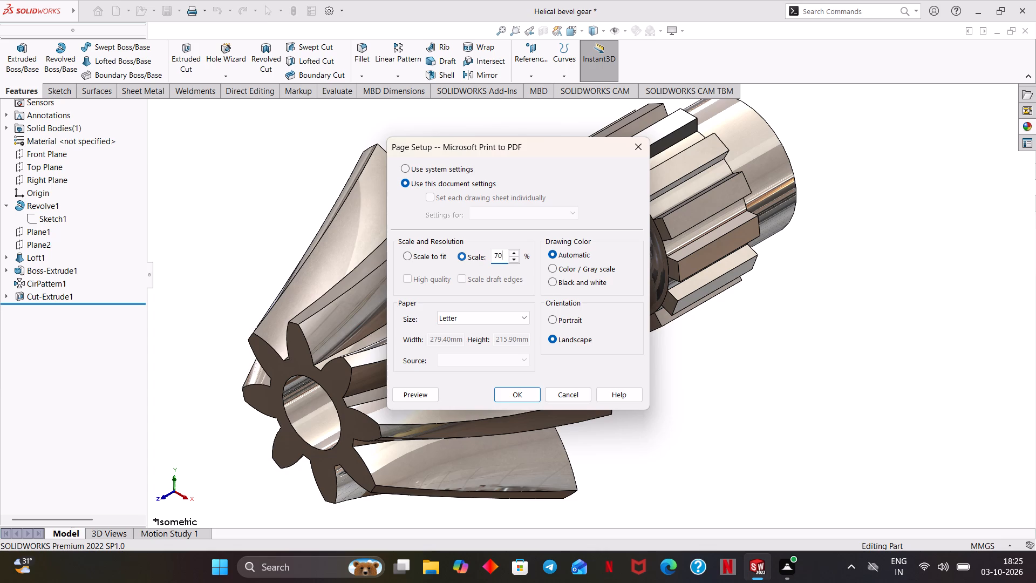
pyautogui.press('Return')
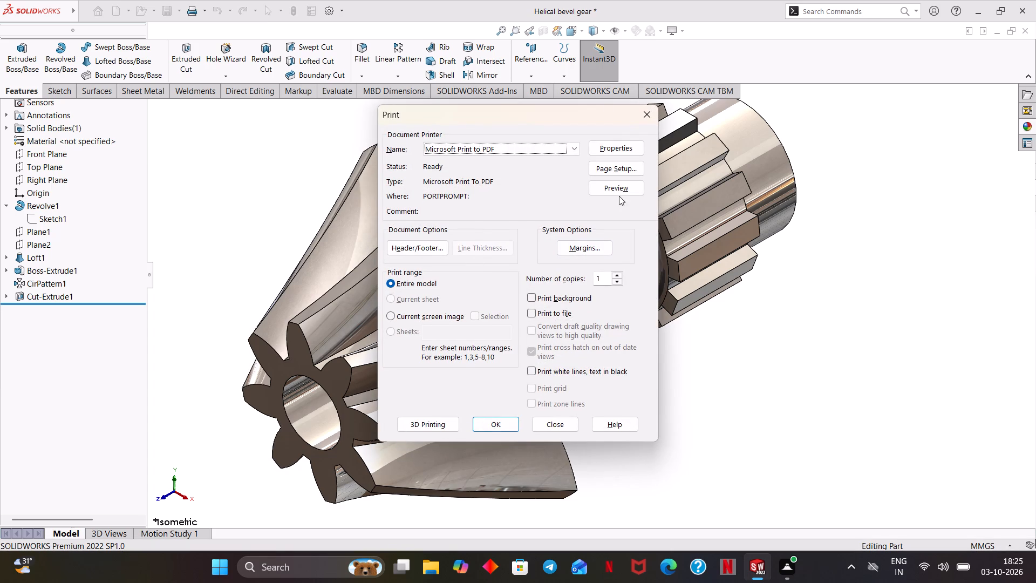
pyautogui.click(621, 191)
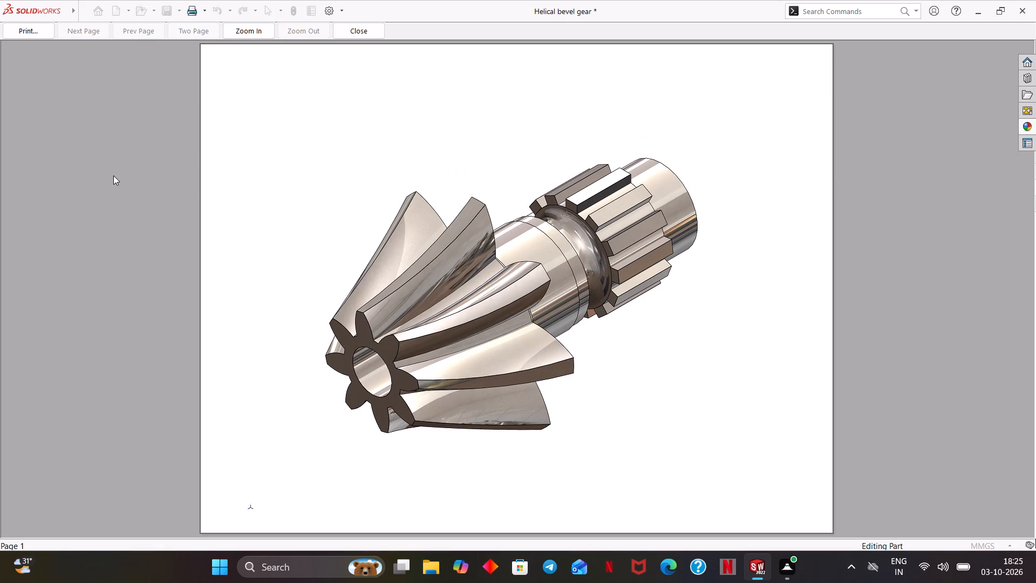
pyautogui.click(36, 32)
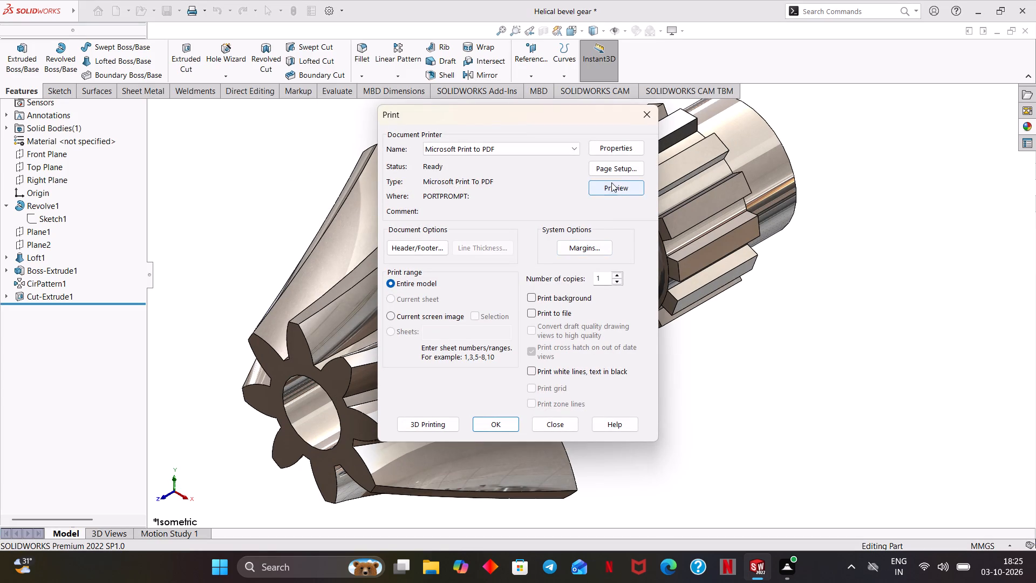
# Set the fixed print scale to 80%, preview the printed page, and return to the print settings.
pyautogui.click(614, 168)
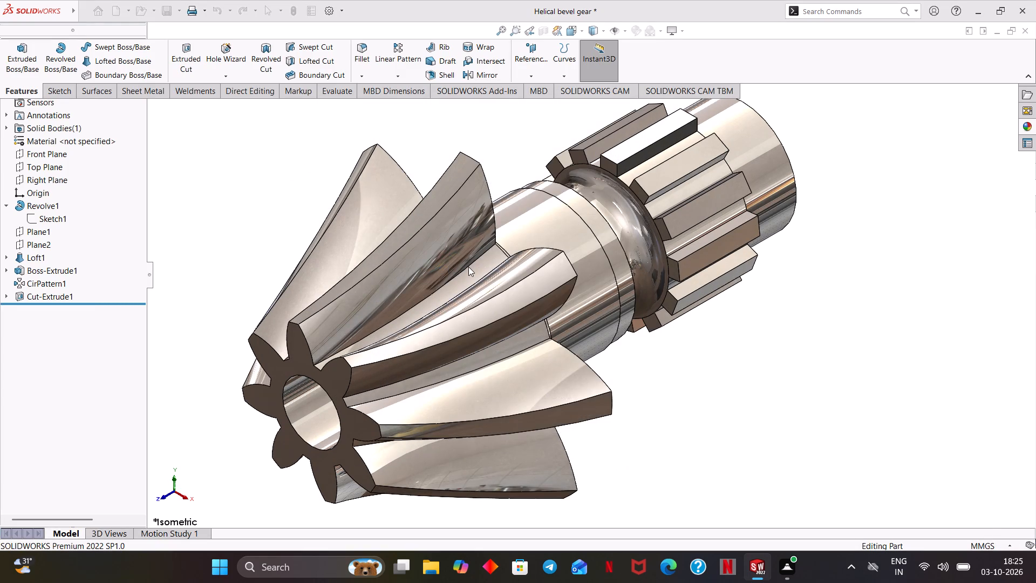
pyautogui.moveTo(504, 255); pyautogui.dragTo(483, 253)
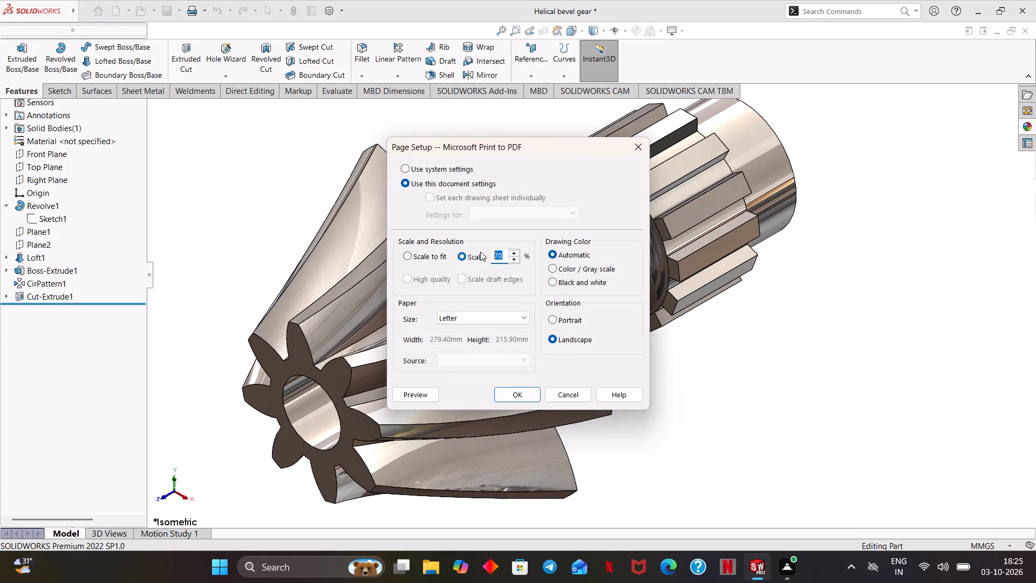
pyautogui.write('80')
pyautogui.press('Return')
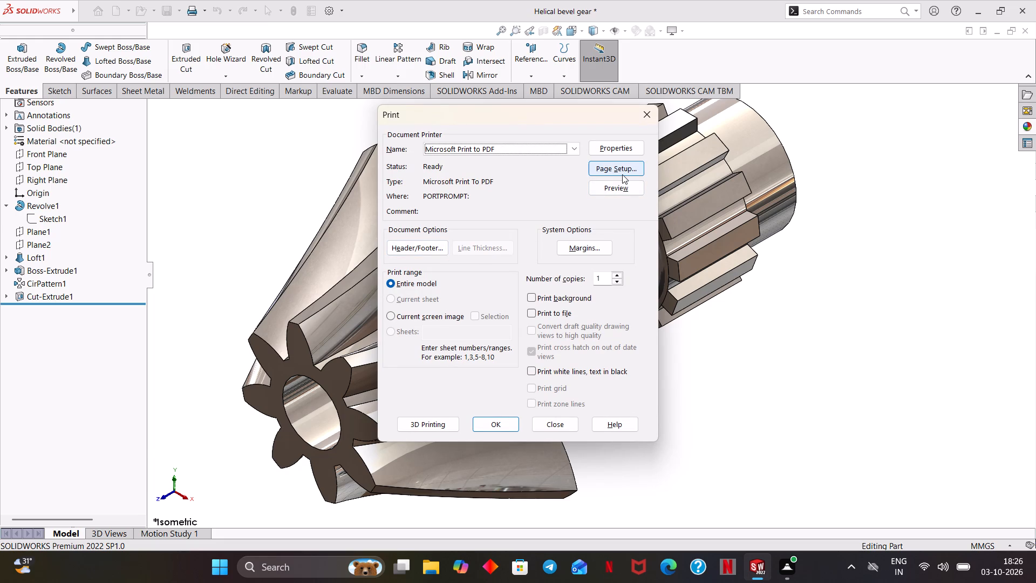
pyautogui.click(610, 189)
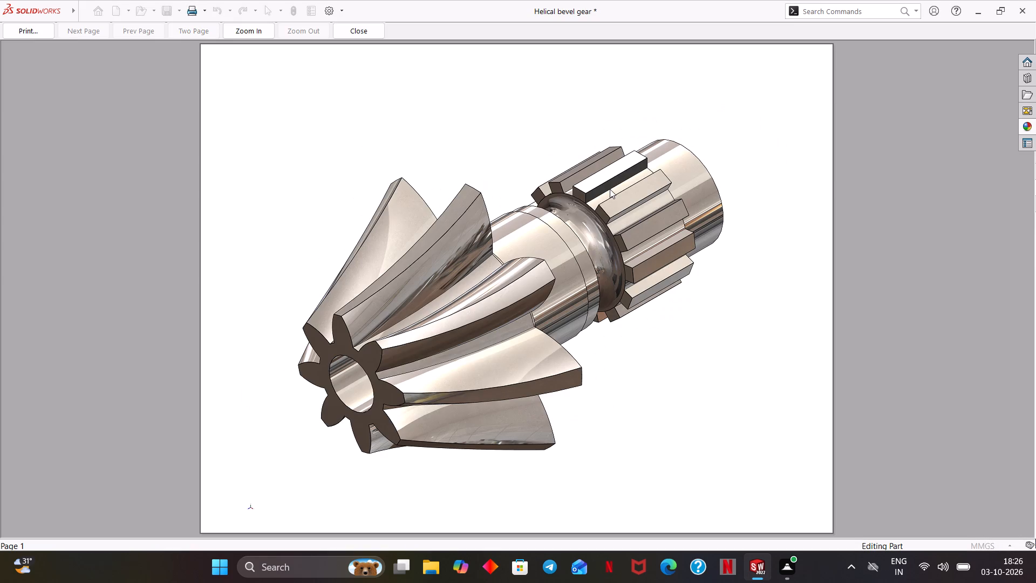
pyautogui.click(22, 29)
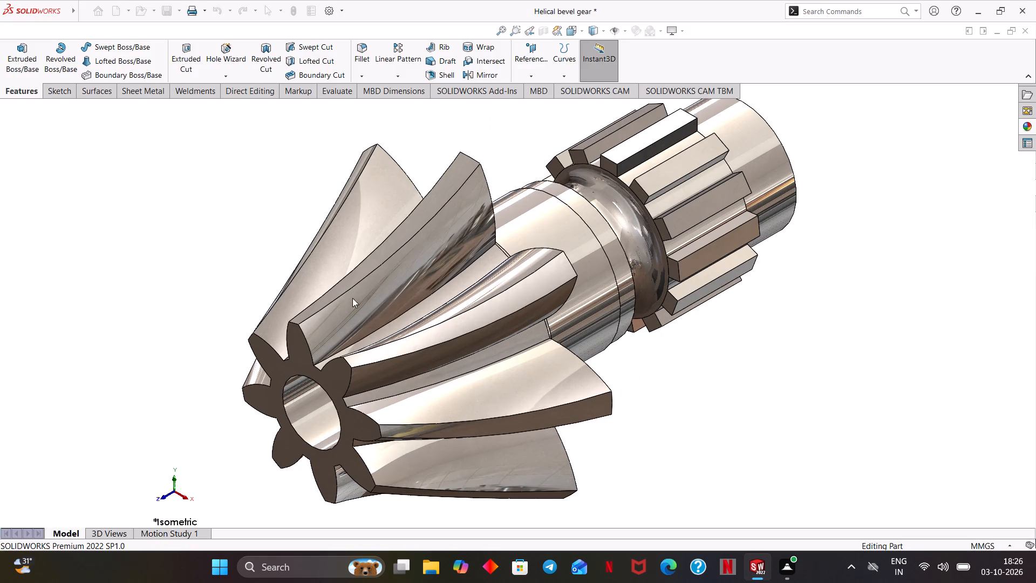
# Print the model to a PDF named "Helical Bevel Gear Model" in the Intern solidworks folder.
pyautogui.click(496, 428)
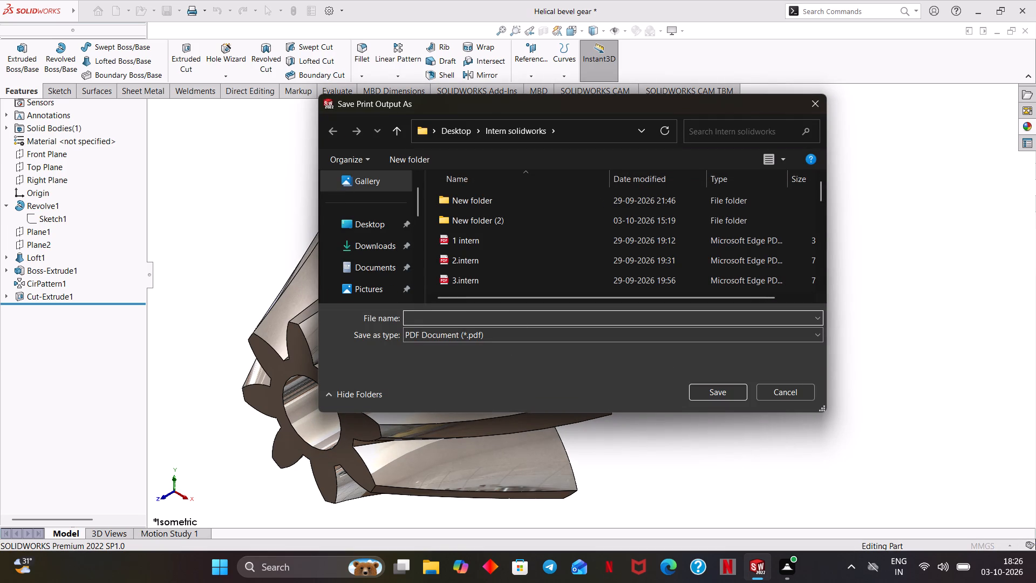
pyautogui.press('e')
pyautogui.write('licak')
pyautogui.press('BackSpace')
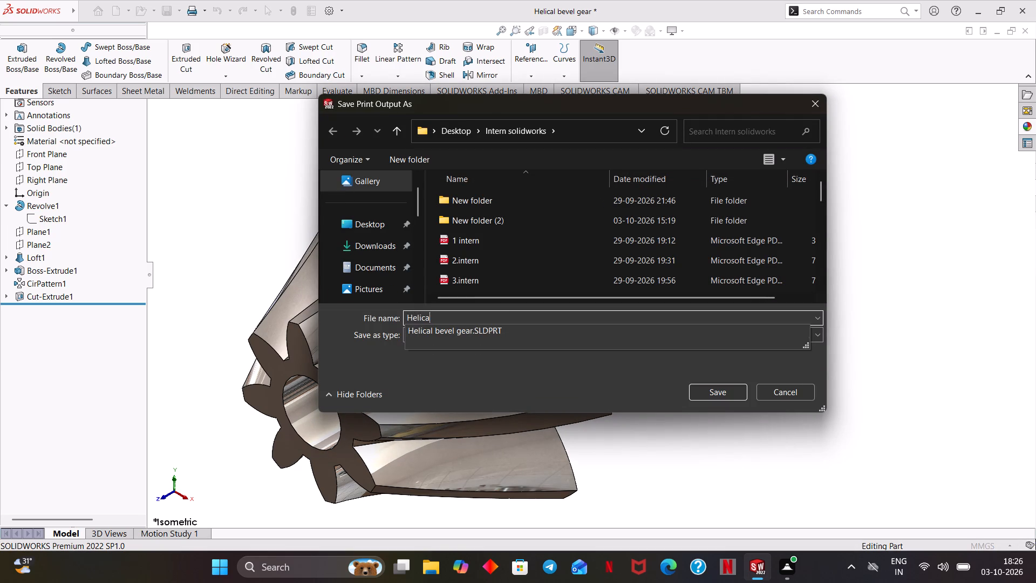
pyautogui.write('l')
pyautogui.press('space')
pyautogui.write('evel')
pyautogui.press('space')
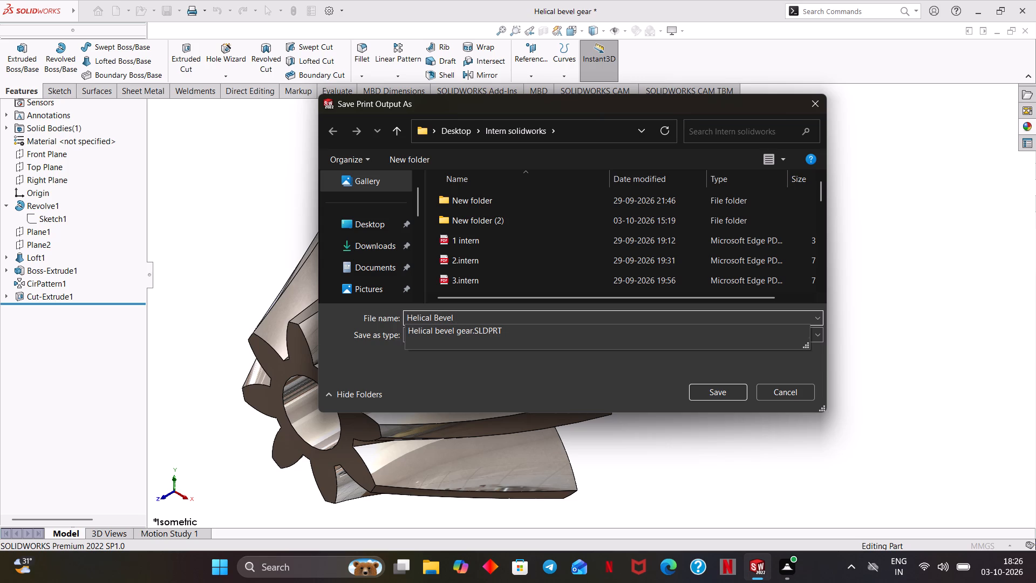
pyautogui.write('ear')
pyautogui.press('space')
pyautogui.write('odel')
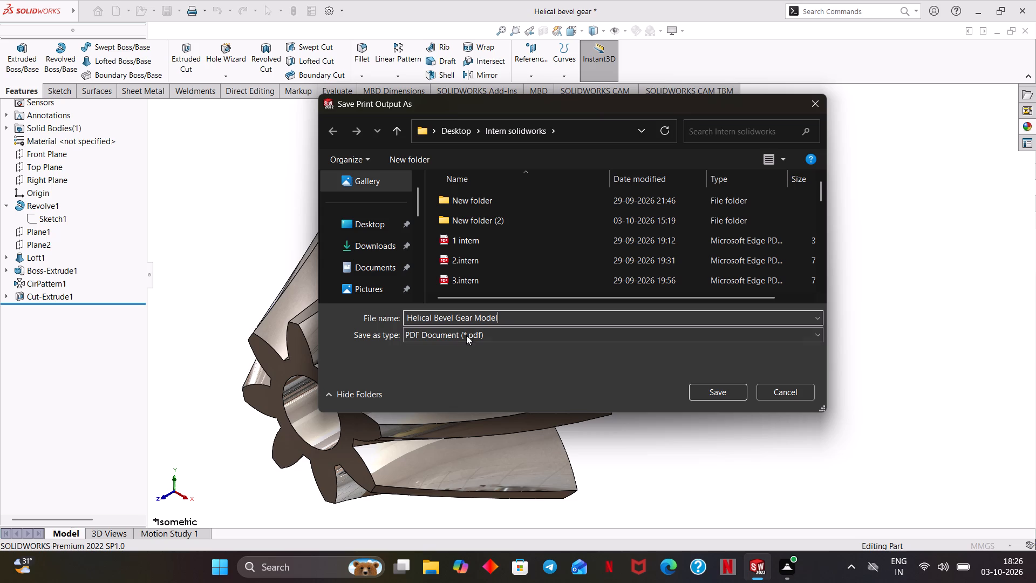
pyautogui.click(715, 389)
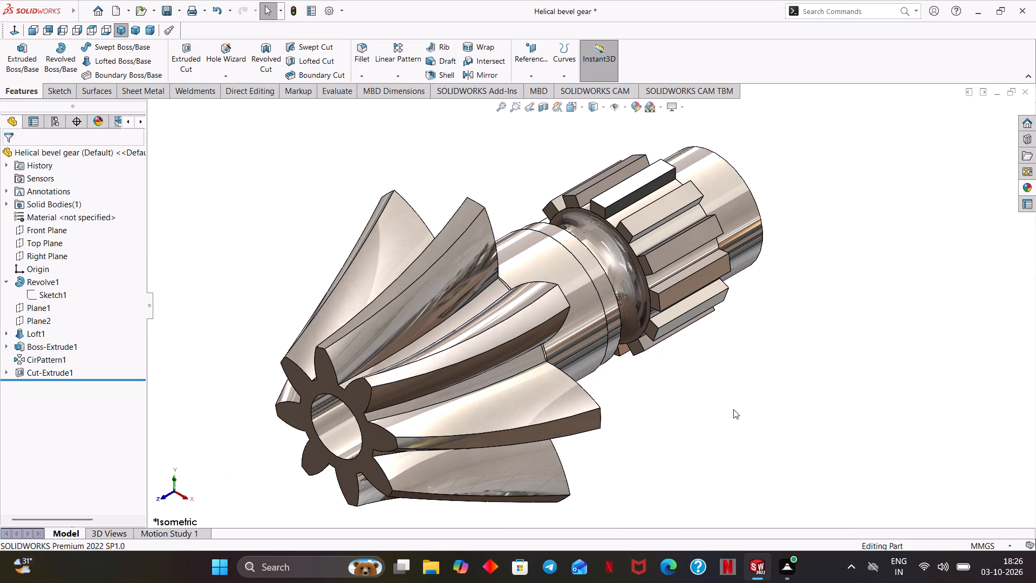
# Inspect the gear shaft from several angles and finish in a smaller isometric view that shows the whole part.
pyautogui.keyDown('ctrl'); pyautogui.moveTo(718, 411); pyautogui.dragTo(739, 380, button='middle'); pyautogui.keyUp('ctrl')
pyautogui.moveTo(728, 399); pyautogui.dragTo(731, 425, button='middle')
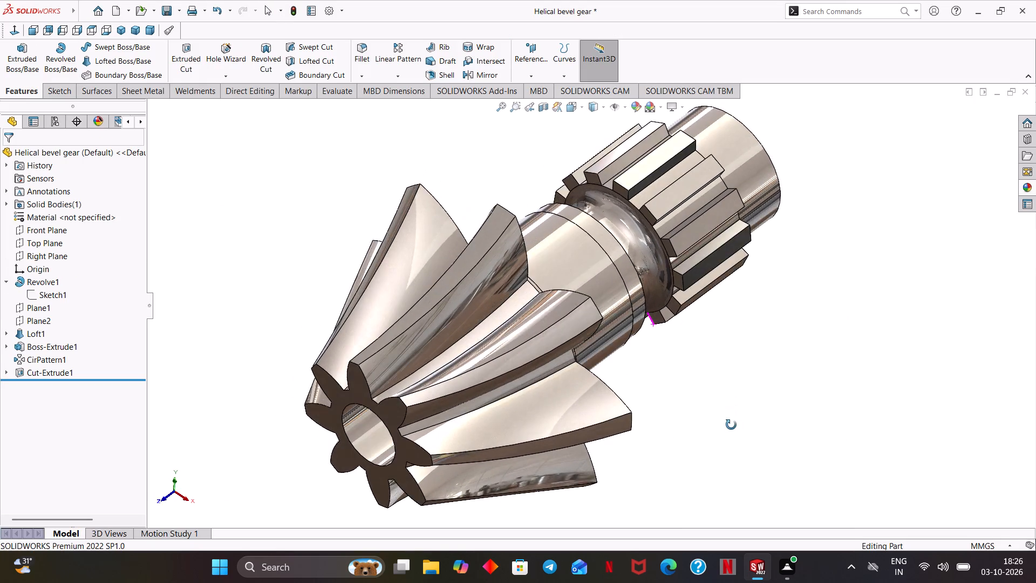
pyautogui.moveTo(731, 425); pyautogui.dragTo(713, 415, button='middle')
pyautogui.moveTo(692, 420); pyautogui.dragTo(700, 374, button='middle')
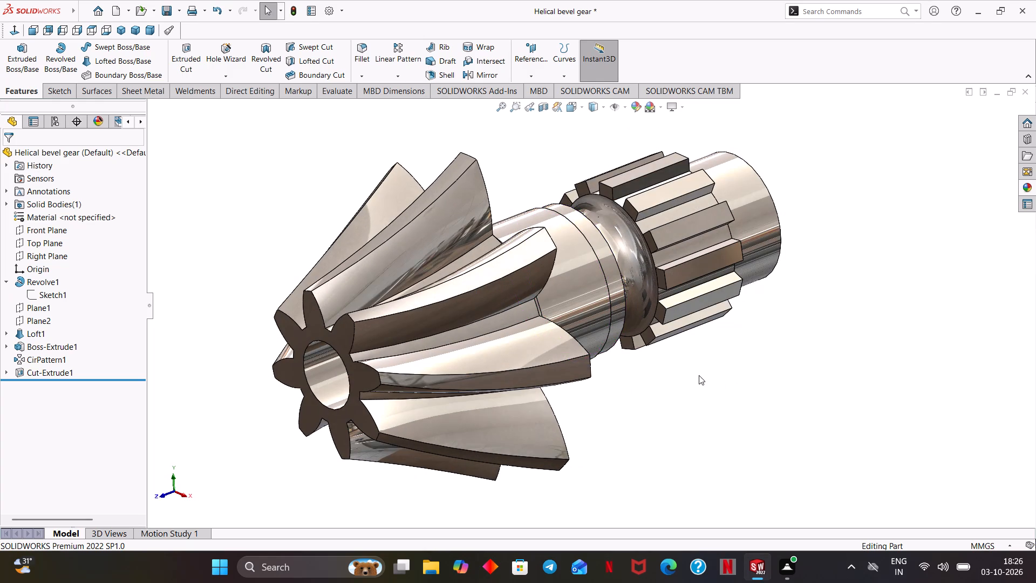
pyautogui.hotkey('ctrl', '7')
pyautogui.scroll(-2, 696, 376)
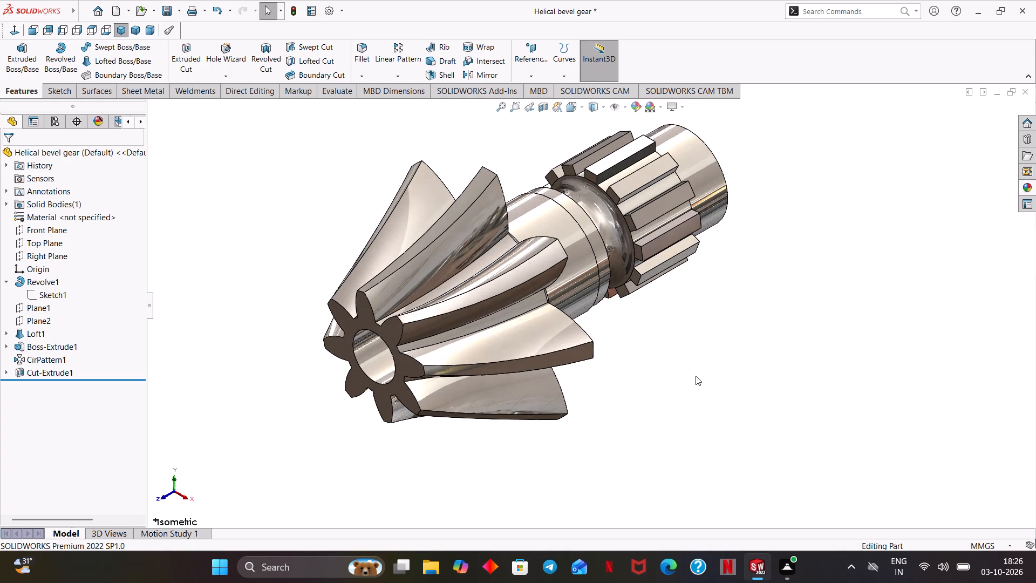
pyautogui.moveTo(688, 379); pyautogui.dragTo(674, 466, button='middle')
pyautogui.hotkey('ctrl', '7')
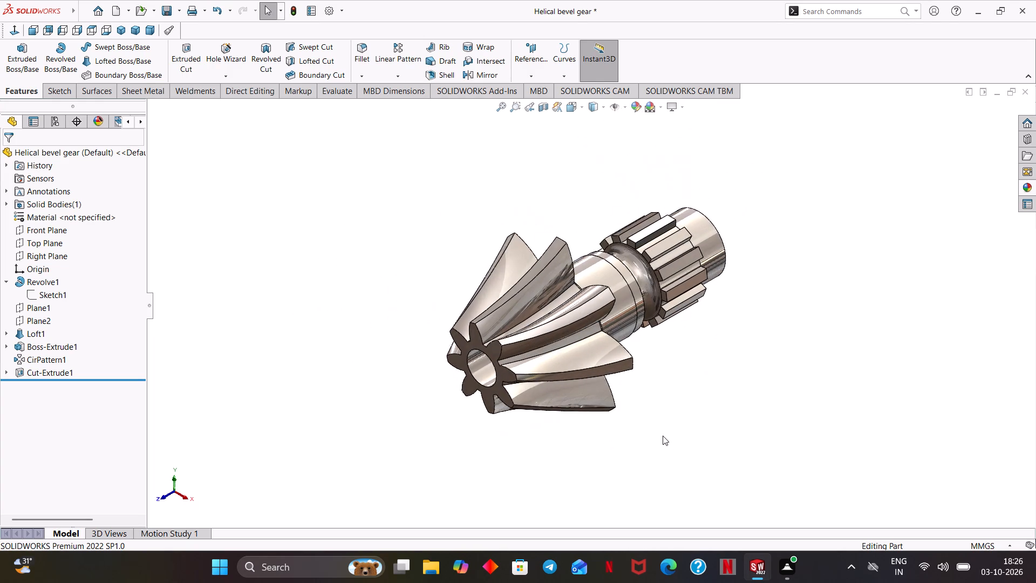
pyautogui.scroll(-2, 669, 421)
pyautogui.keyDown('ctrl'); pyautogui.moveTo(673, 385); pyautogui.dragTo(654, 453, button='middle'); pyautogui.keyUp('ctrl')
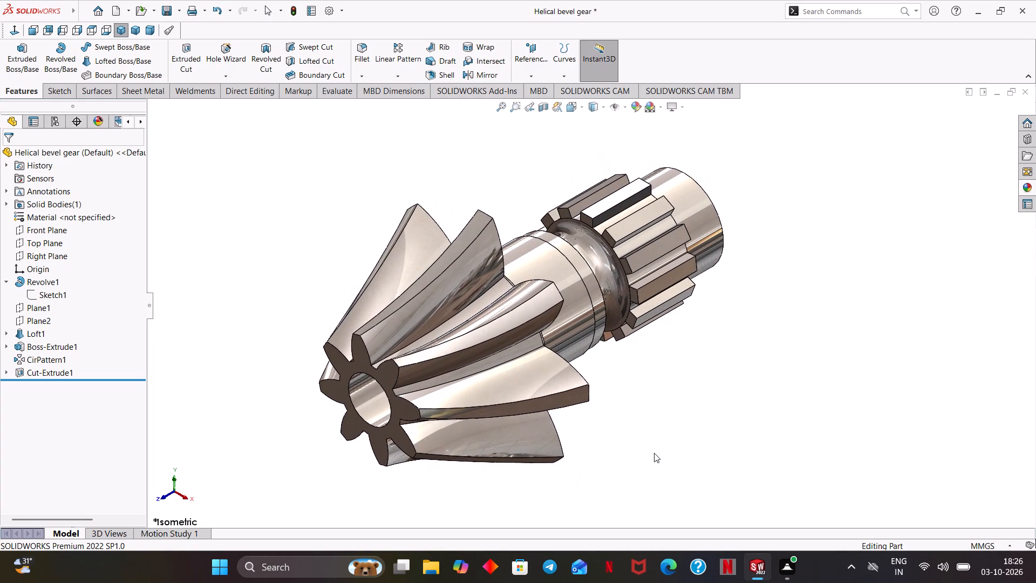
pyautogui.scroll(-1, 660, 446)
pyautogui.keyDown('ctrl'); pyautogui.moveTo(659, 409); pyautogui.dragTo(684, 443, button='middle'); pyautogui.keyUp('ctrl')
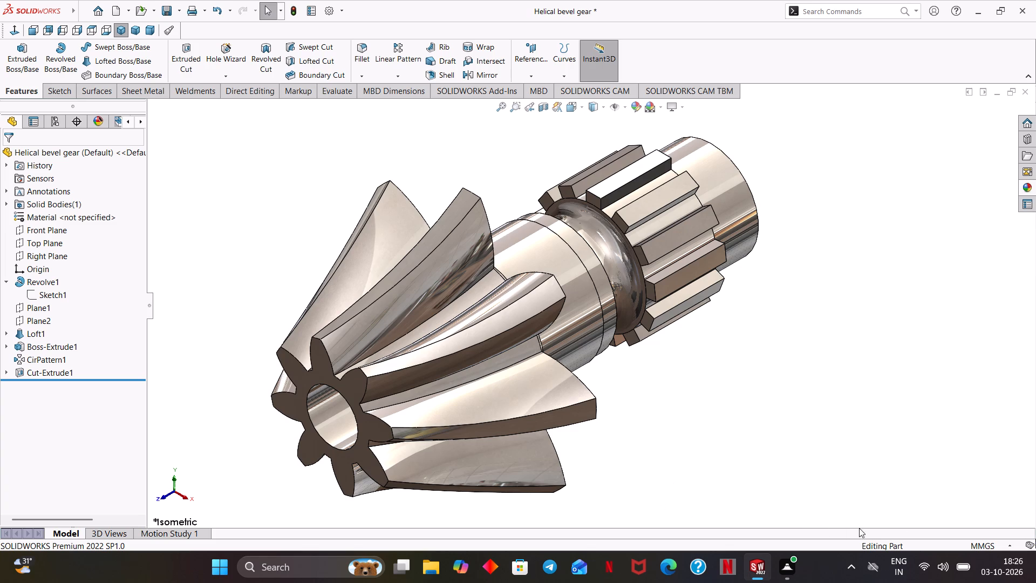
# Open Motion Study 1 and set its animation frame rate to 50 frames per second.
pyautogui.click(178, 534)
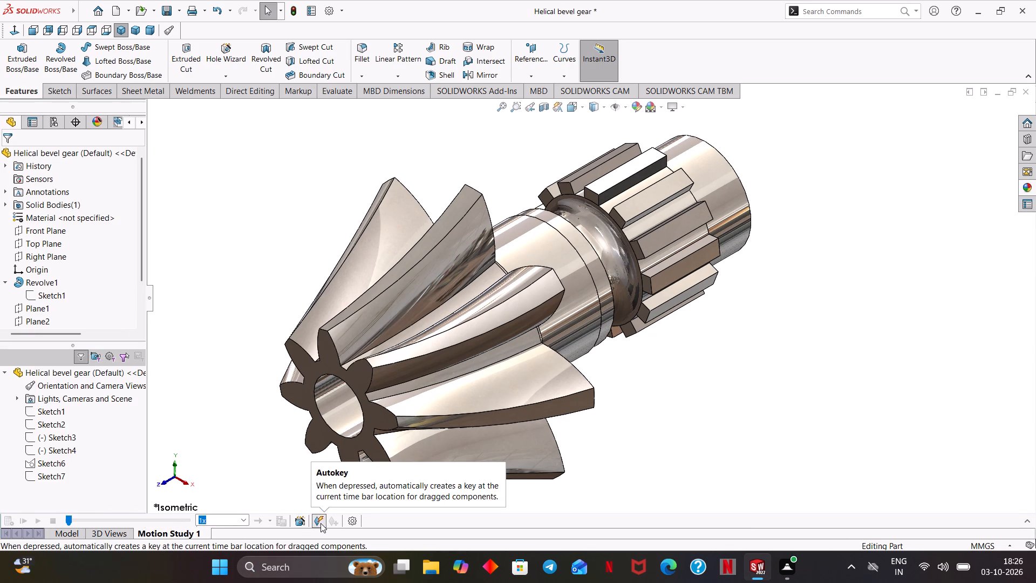
pyautogui.click(358, 519)
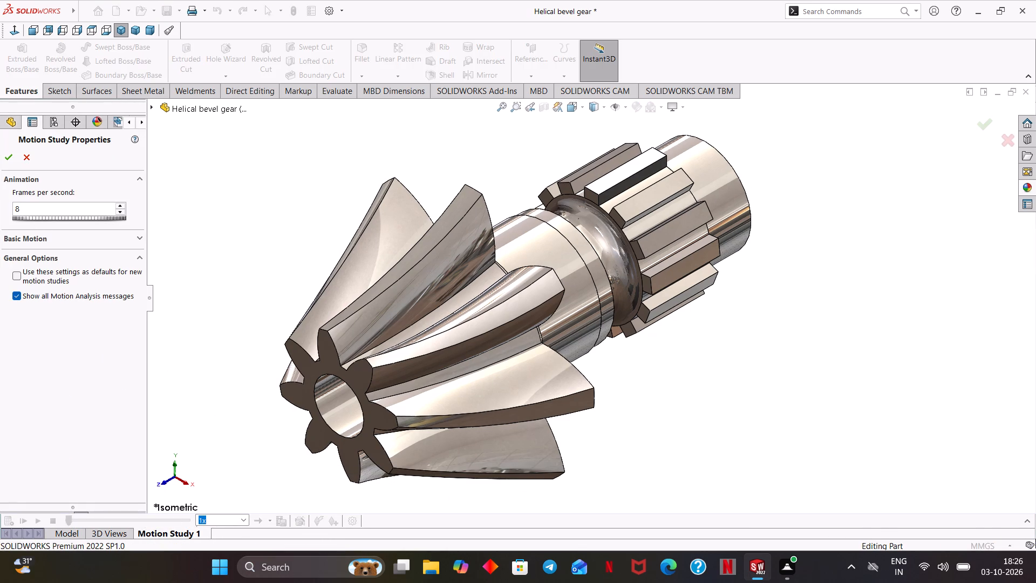
pyautogui.moveTo(32, 210); pyautogui.dragTo(0, 218)
pyautogui.write('50')
pyautogui.press('Return')
pyautogui.click(6, 158)
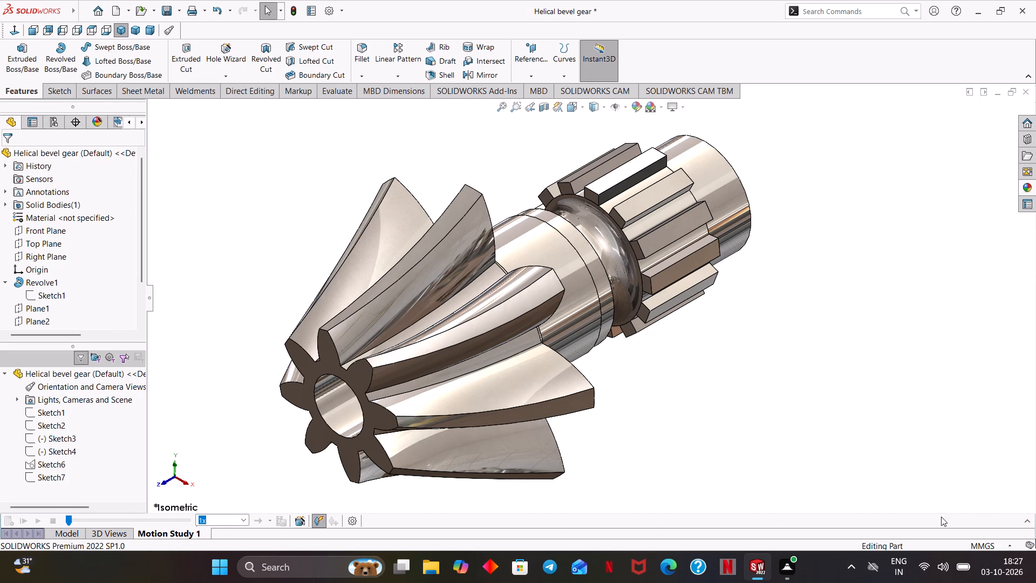
# Expand the motion timeline and extend the gear's animation to 16 seconds by moving its top-level key.
pyautogui.click(1029, 524)
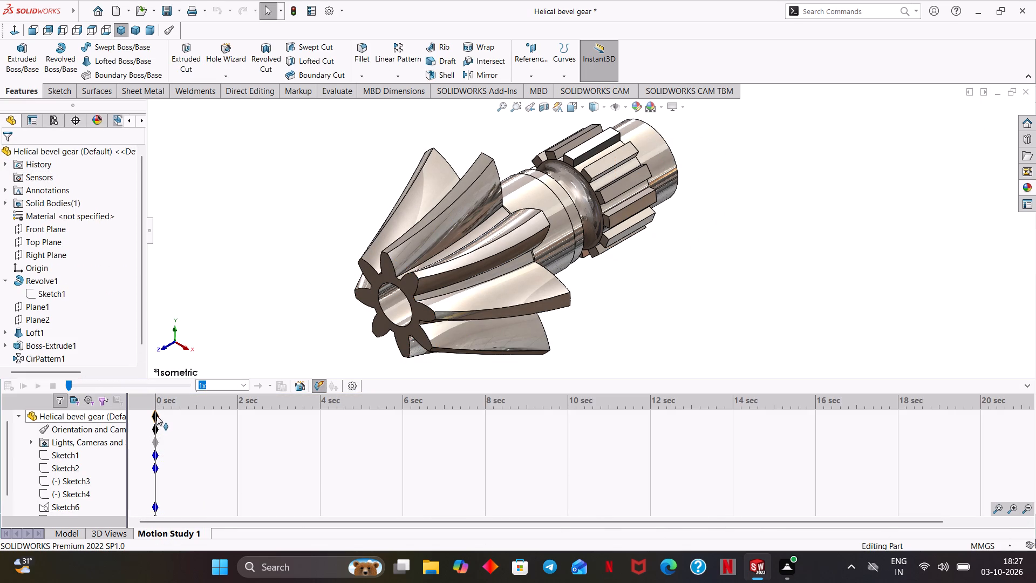
pyautogui.moveTo(155, 416); pyautogui.dragTo(581, 432)
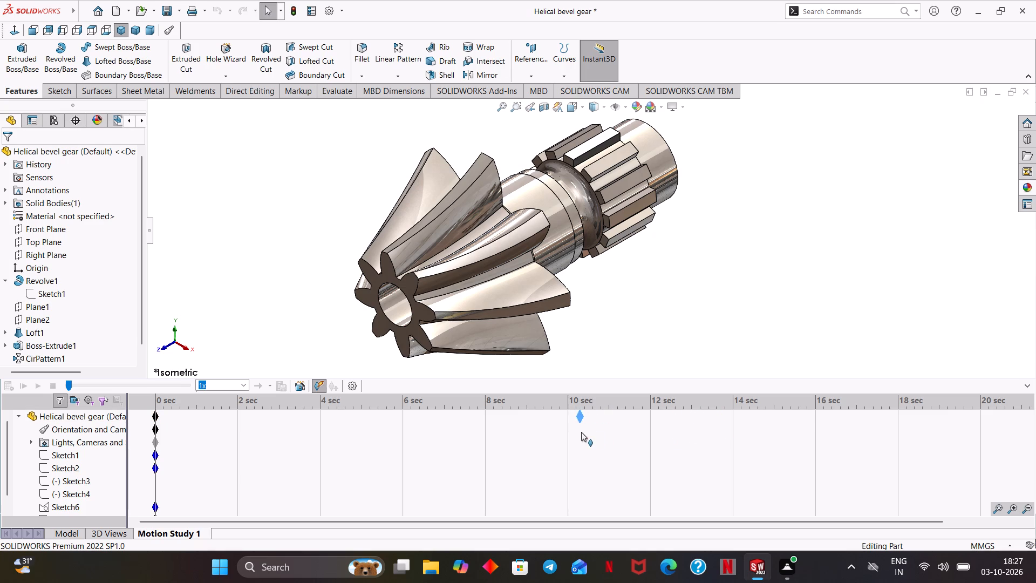
pyautogui.moveTo(581, 432); pyautogui.dragTo(817, 429)
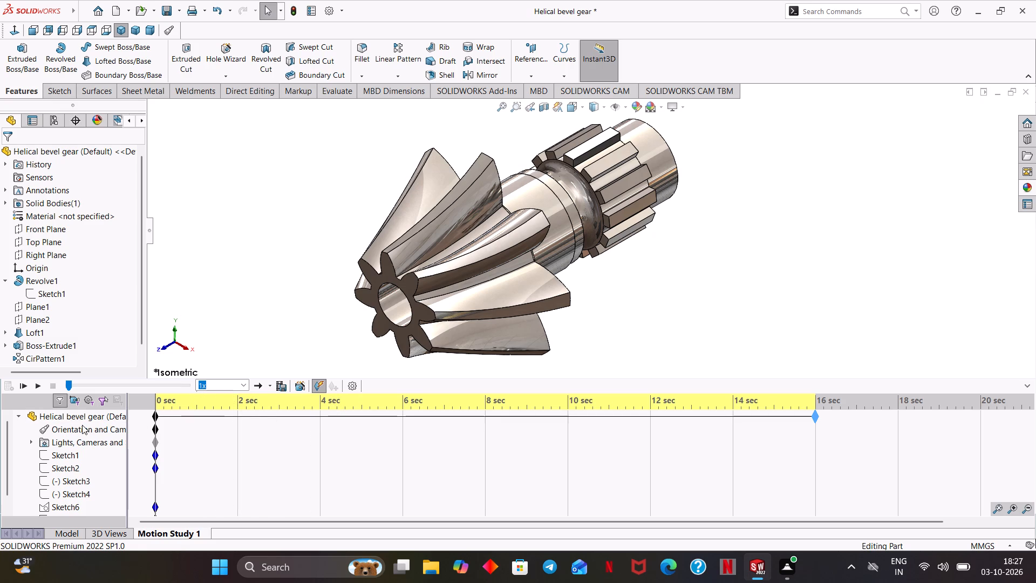
# Play the 16-second motion study and try to move its end key earlier during playback.
pyautogui.click(42, 385)
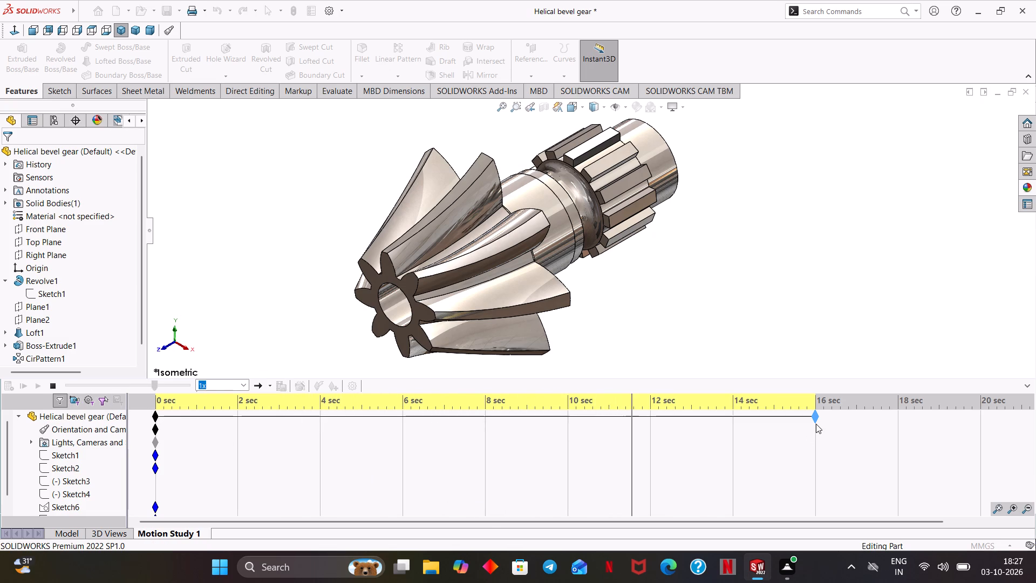
pyautogui.moveTo(815, 416); pyautogui.dragTo(740, 424)
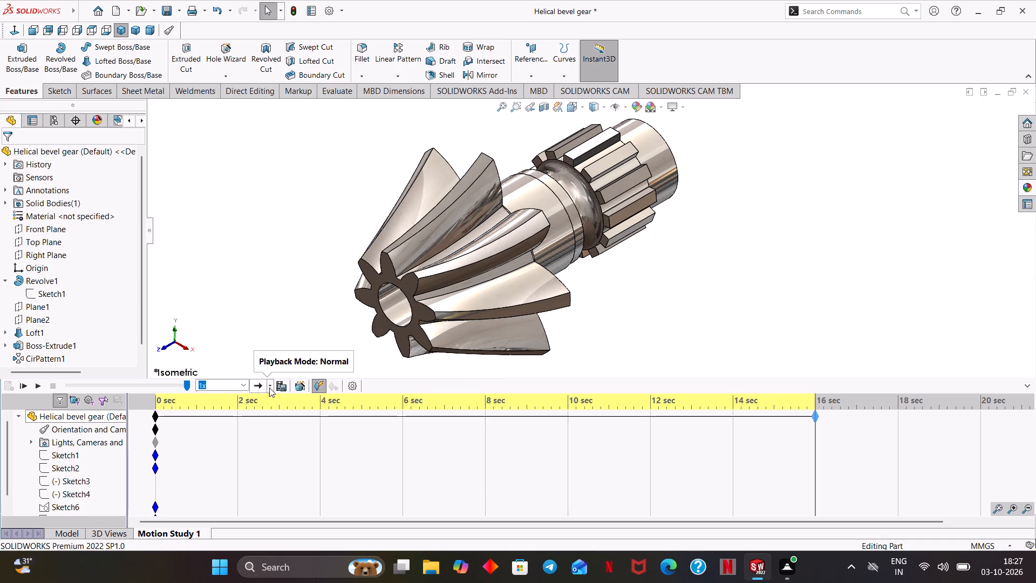
# Turn off automatic key creation (Autokey) for the motion study.
pyautogui.click(334, 389)
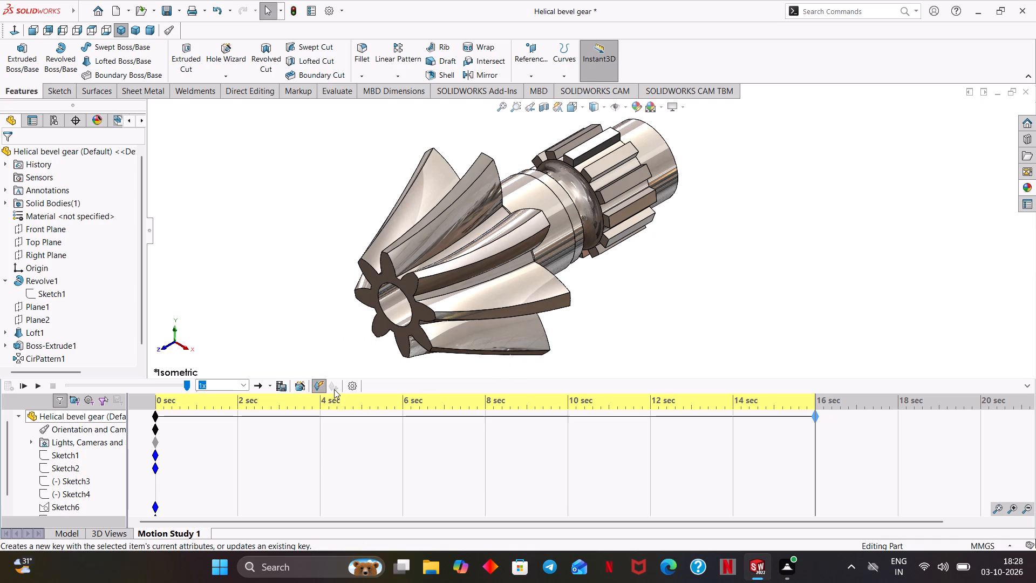
pyautogui.click(321, 388)
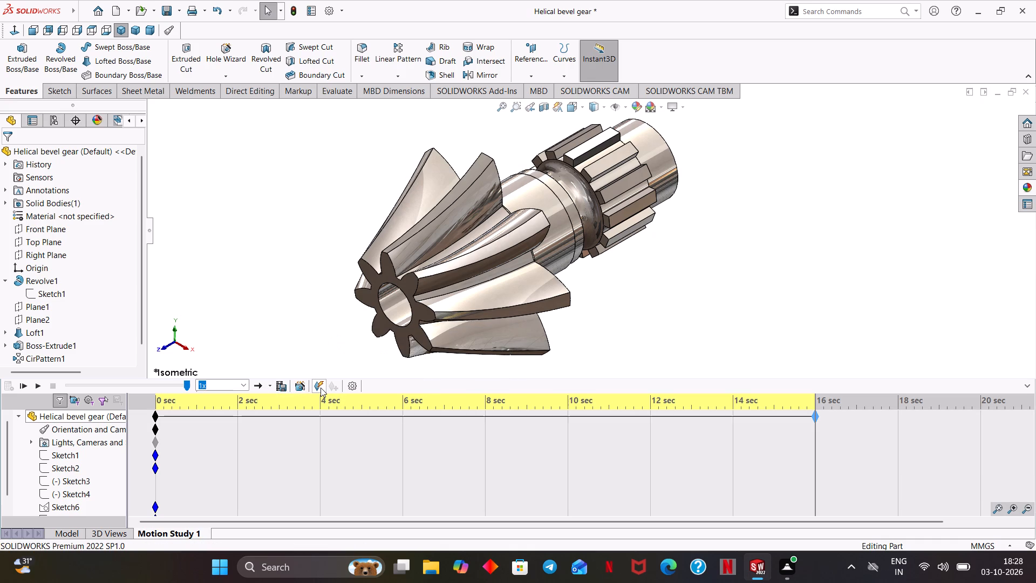
pyautogui.click(392, 322)
pyautogui.click(337, 324)
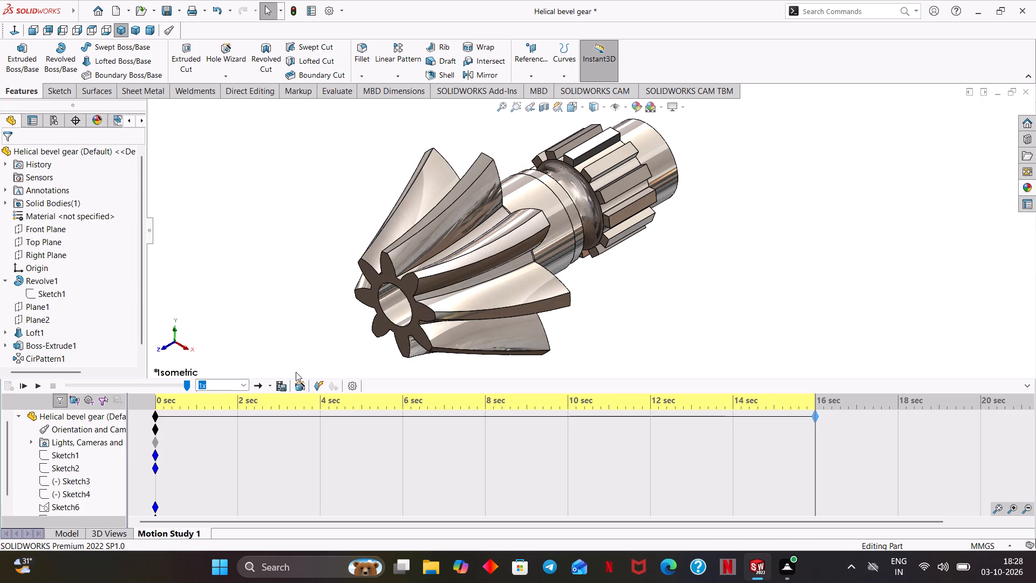
# Add a Rotate model animation with 10 clockwise rotations about the Y-axis, lasting 10 seconds and starting at 16 seconds.
pyautogui.click(299, 387)
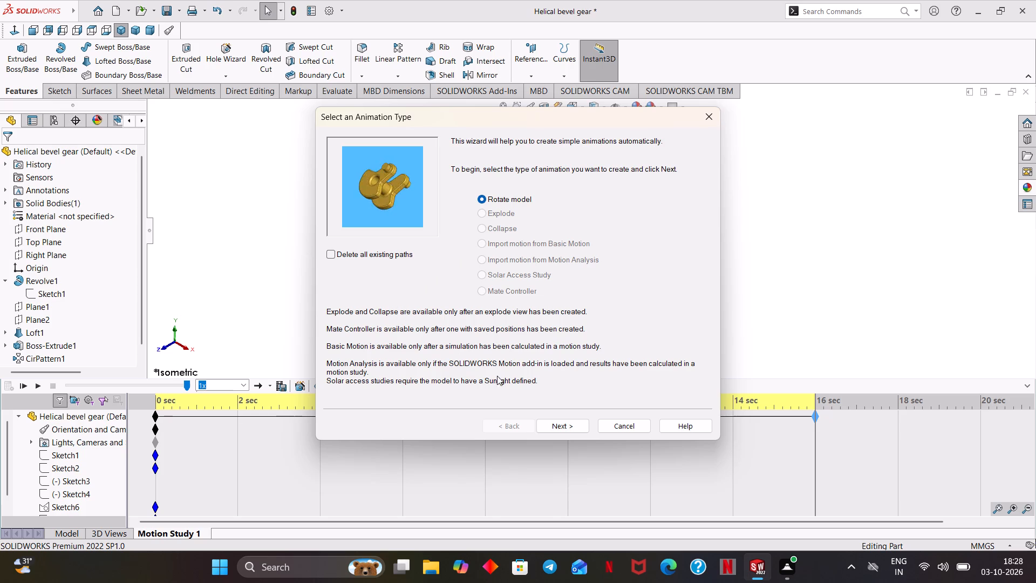
pyautogui.click(554, 429)
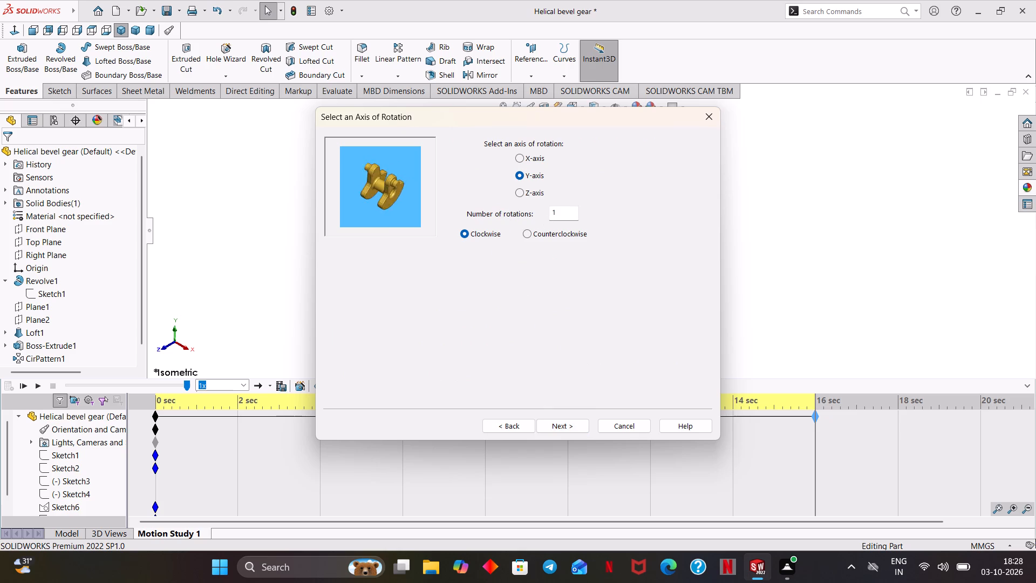
pyautogui.moveTo(560, 212); pyautogui.dragTo(542, 214)
pyautogui.write('10')
pyautogui.press('Return')
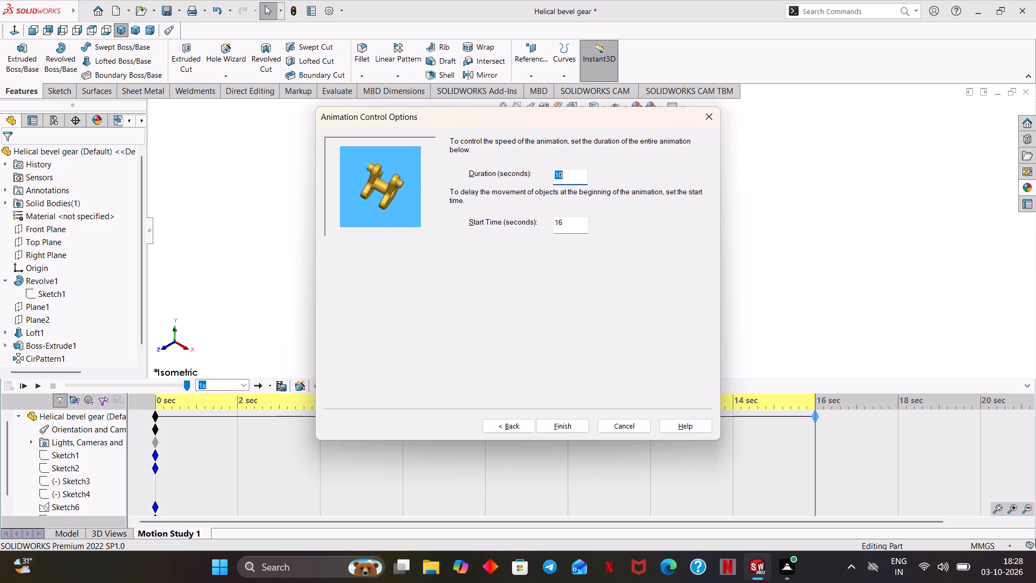
pyautogui.click(561, 423)
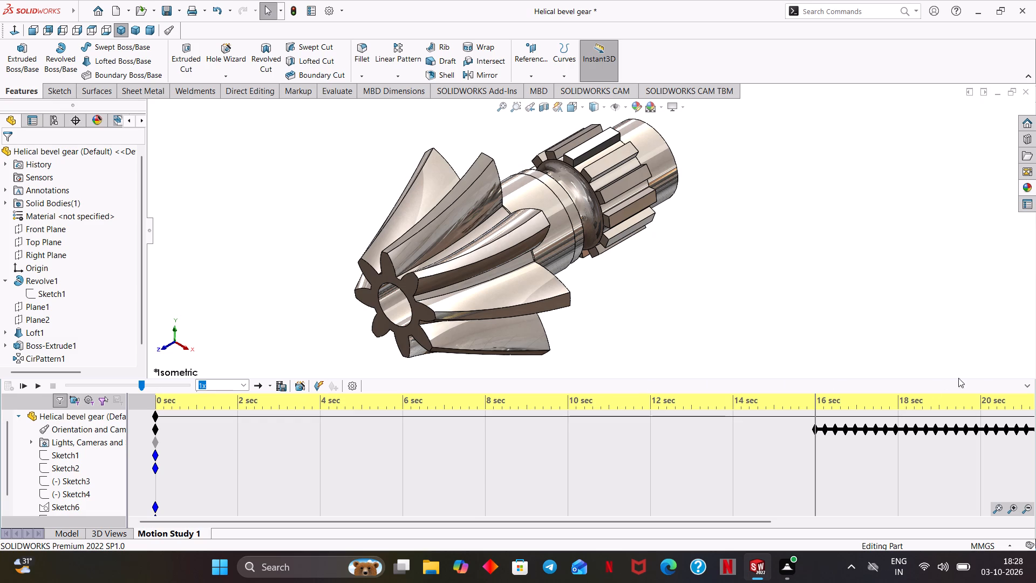
# Play the gear's rotation animation and stop it before the end.
pyautogui.click(39, 389)
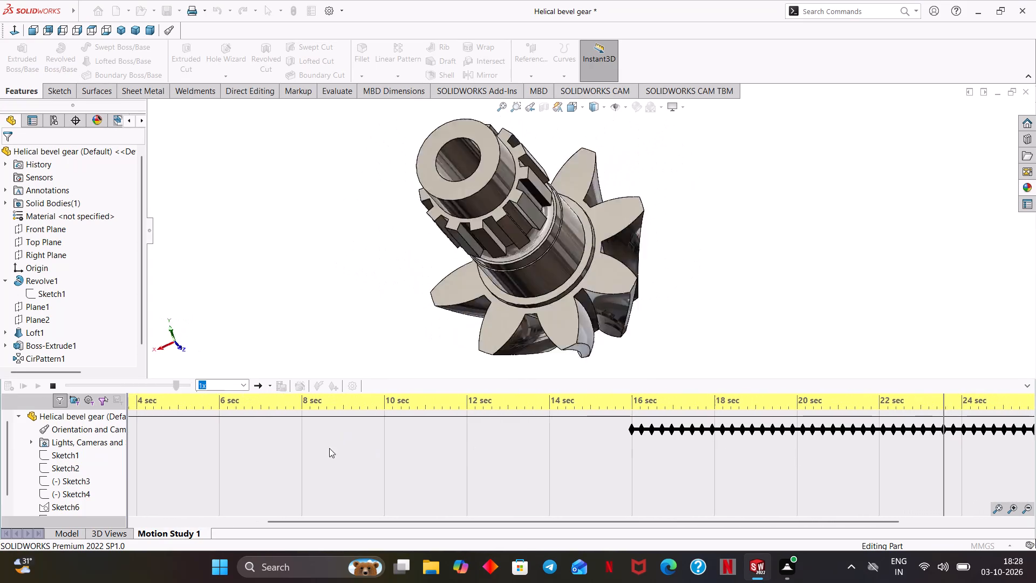
pyautogui.click(53, 389)
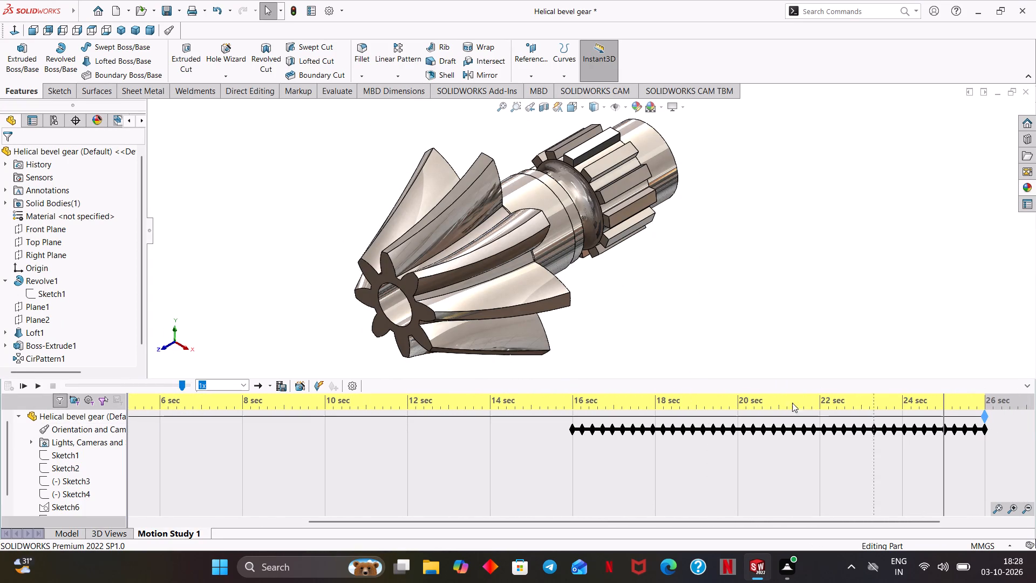
pyautogui.click(347, 384)
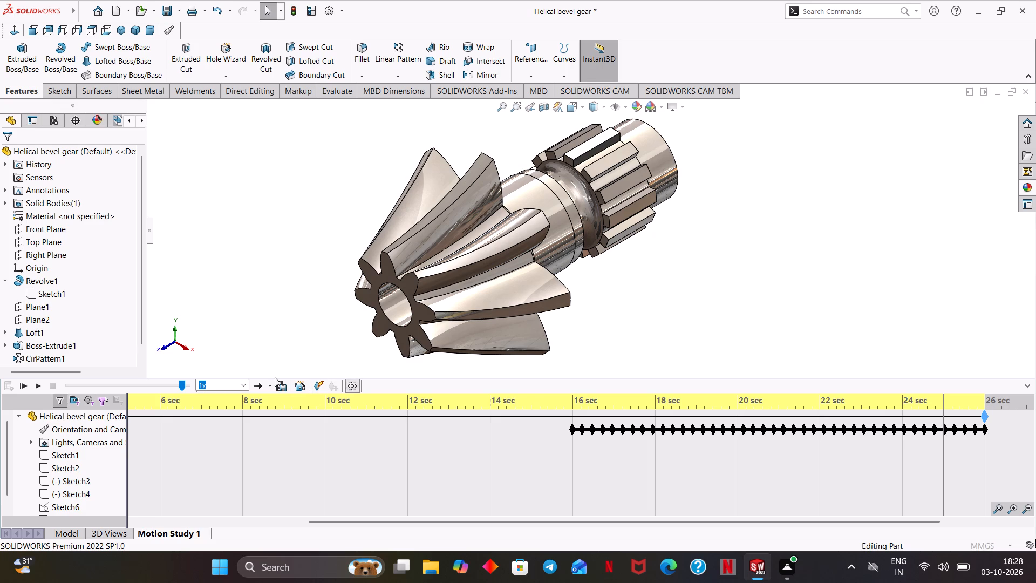
pyautogui.click(32, 162)
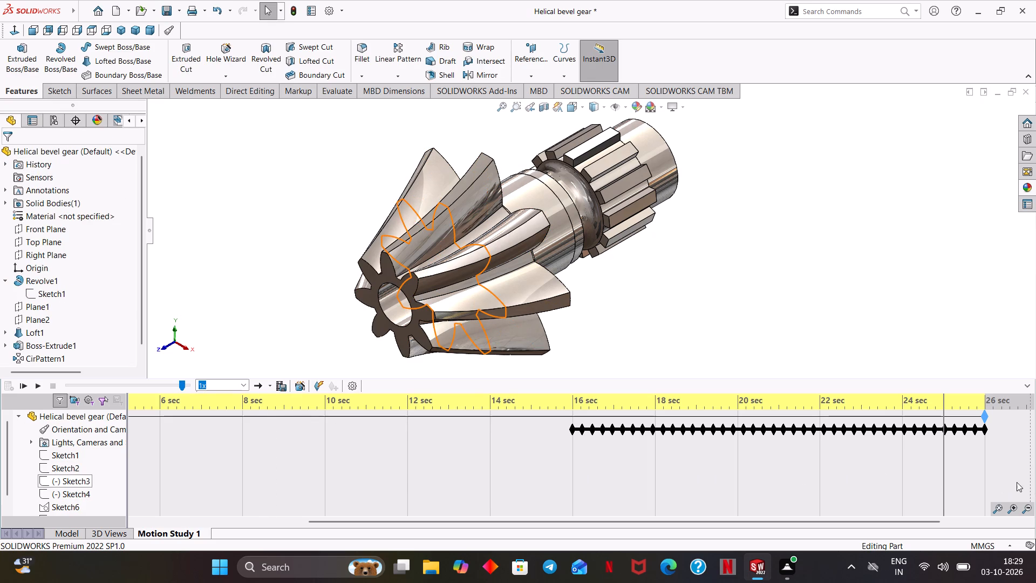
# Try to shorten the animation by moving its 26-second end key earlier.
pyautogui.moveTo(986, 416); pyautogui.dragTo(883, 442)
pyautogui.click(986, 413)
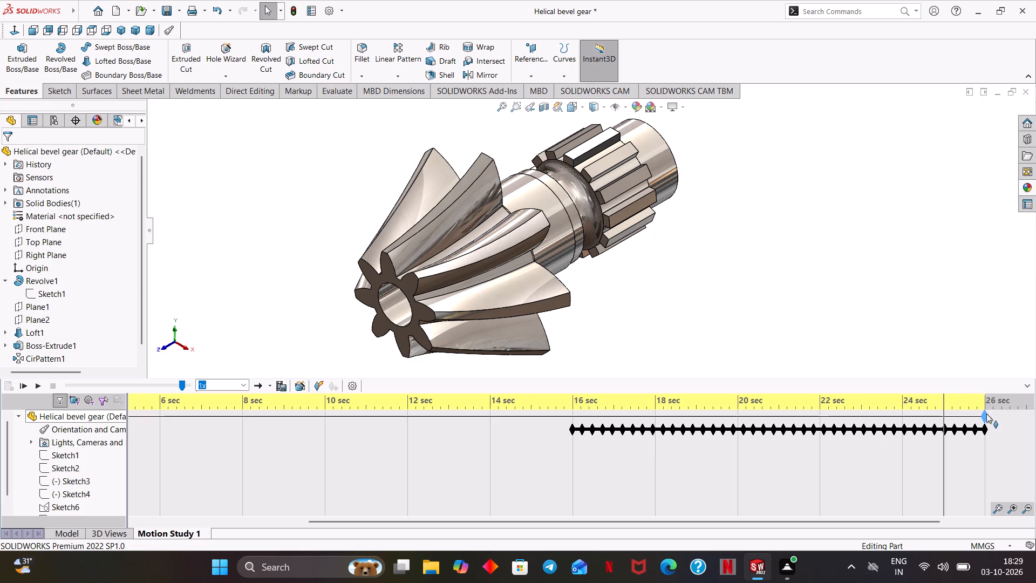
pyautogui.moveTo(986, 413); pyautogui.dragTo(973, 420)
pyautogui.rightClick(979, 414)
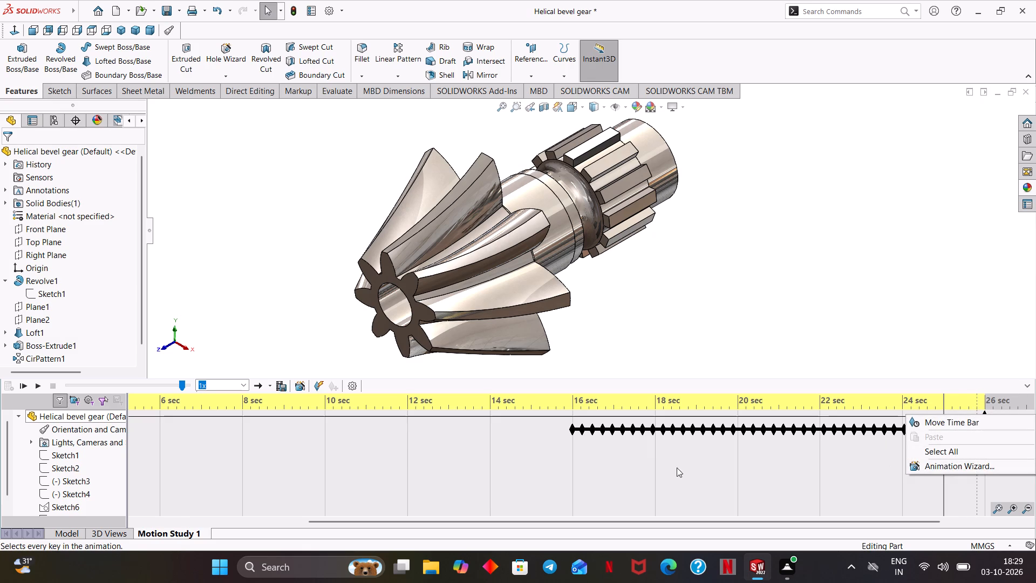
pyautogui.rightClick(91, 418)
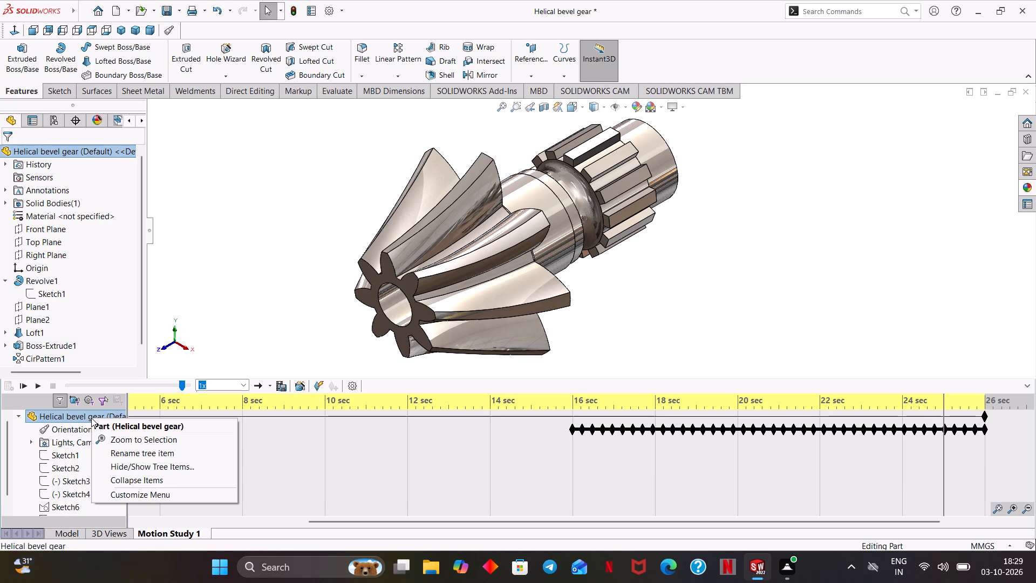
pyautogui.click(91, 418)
# Move the motion study's time bar to about 8.4 seconds.
pyautogui.click(257, 409)
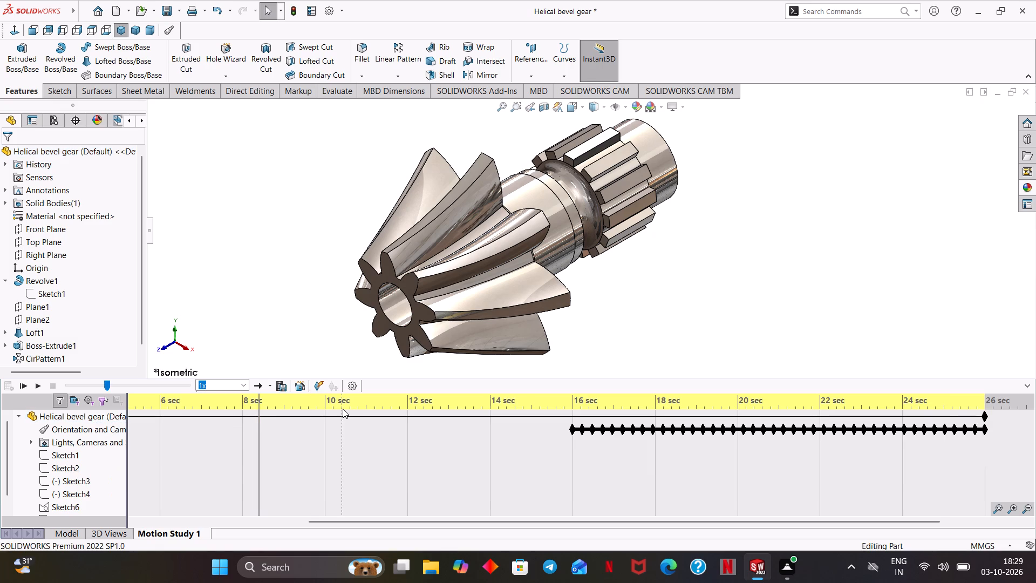
pyautogui.moveTo(257, 409); pyautogui.dragTo(405, 416)
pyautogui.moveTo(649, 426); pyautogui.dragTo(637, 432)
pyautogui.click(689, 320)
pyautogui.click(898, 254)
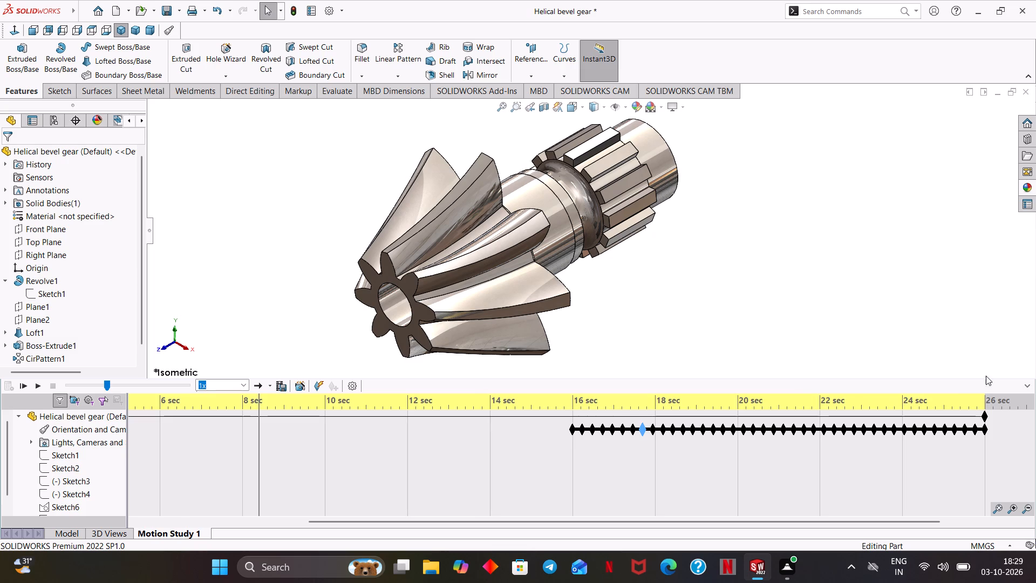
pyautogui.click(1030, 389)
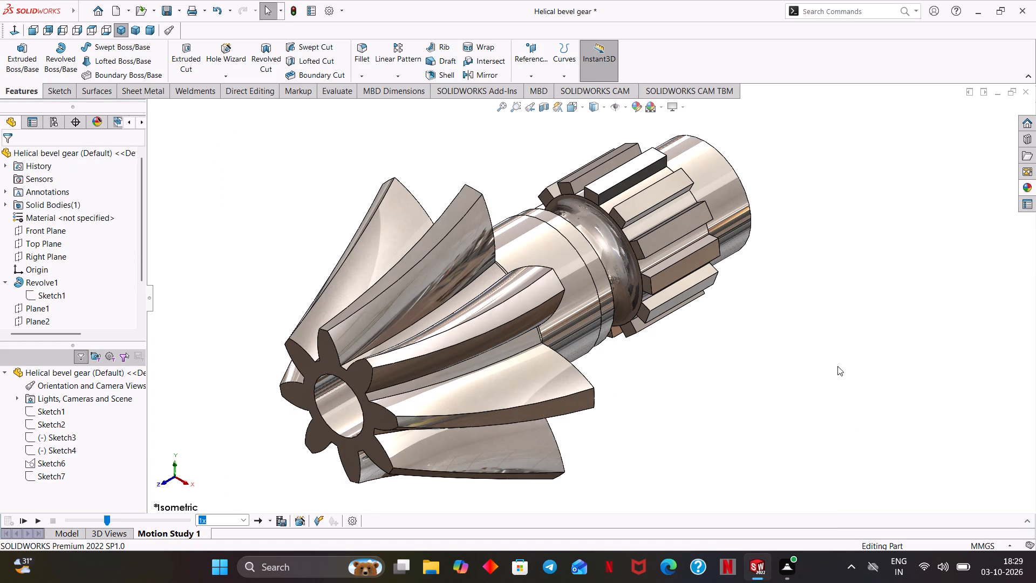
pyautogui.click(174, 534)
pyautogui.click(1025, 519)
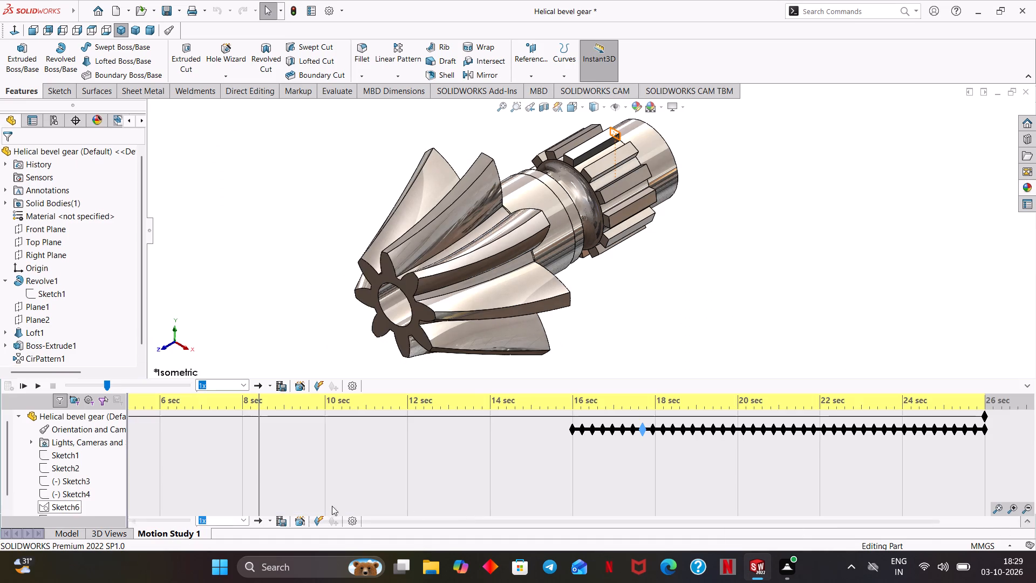
# Replace all existing animation paths with a Rotate model animation of 5 clockwise rotations about the Z-axis, lasting 10 seconds and starting at 1 second.
pyautogui.click(303, 388)
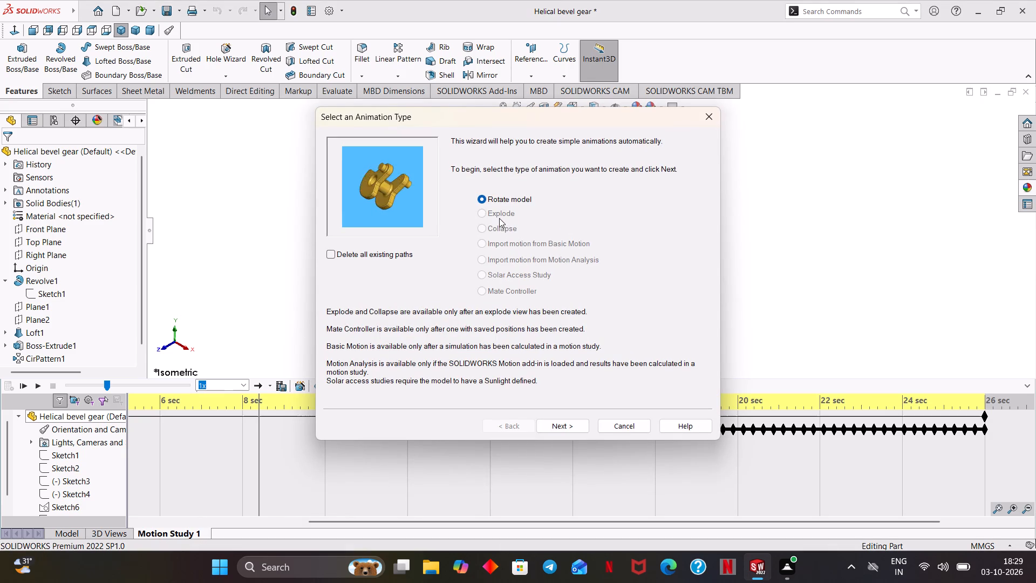
pyautogui.click(499, 218)
pyautogui.click(398, 254)
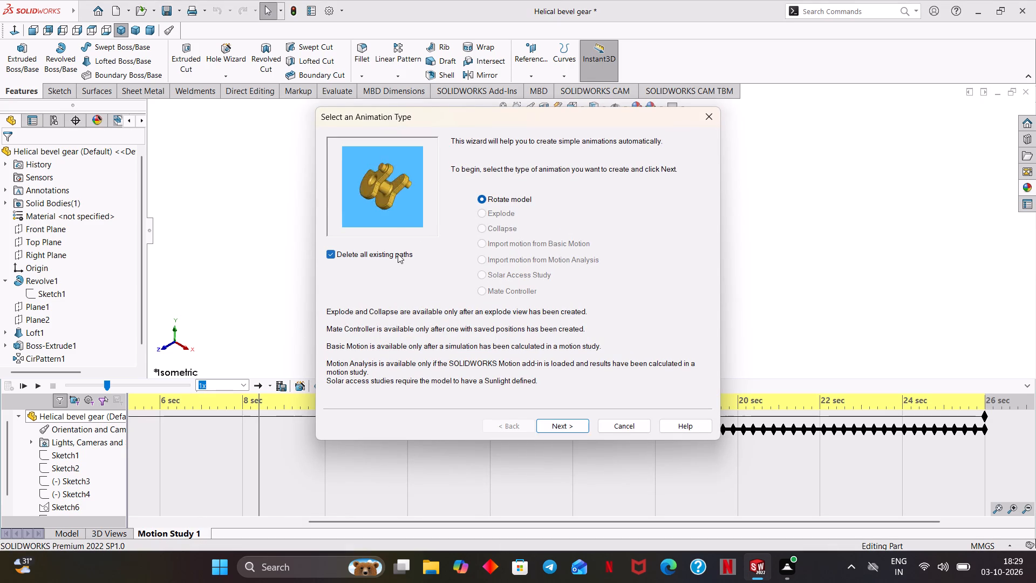
pyautogui.click(558, 428)
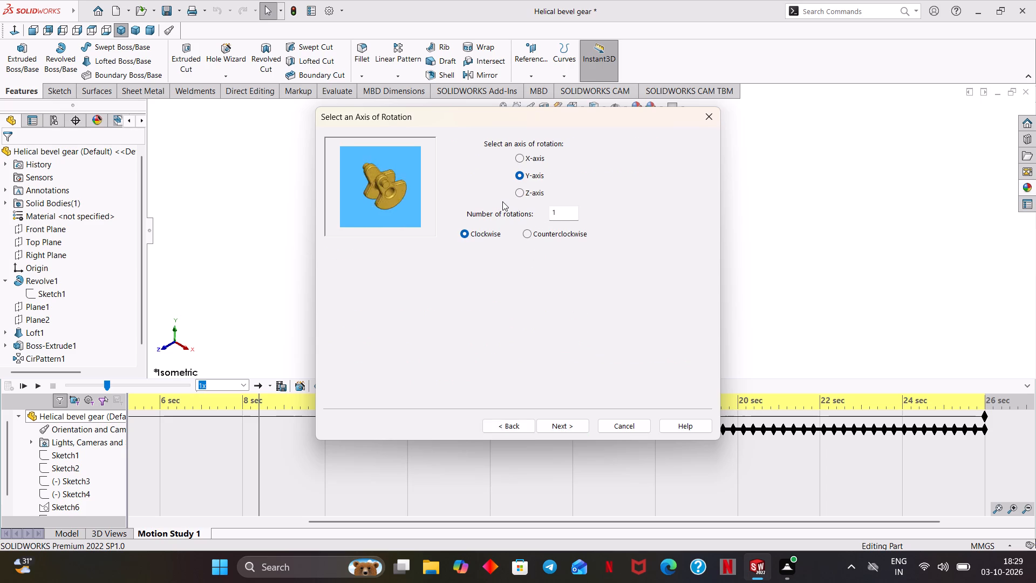
pyautogui.click(515, 194)
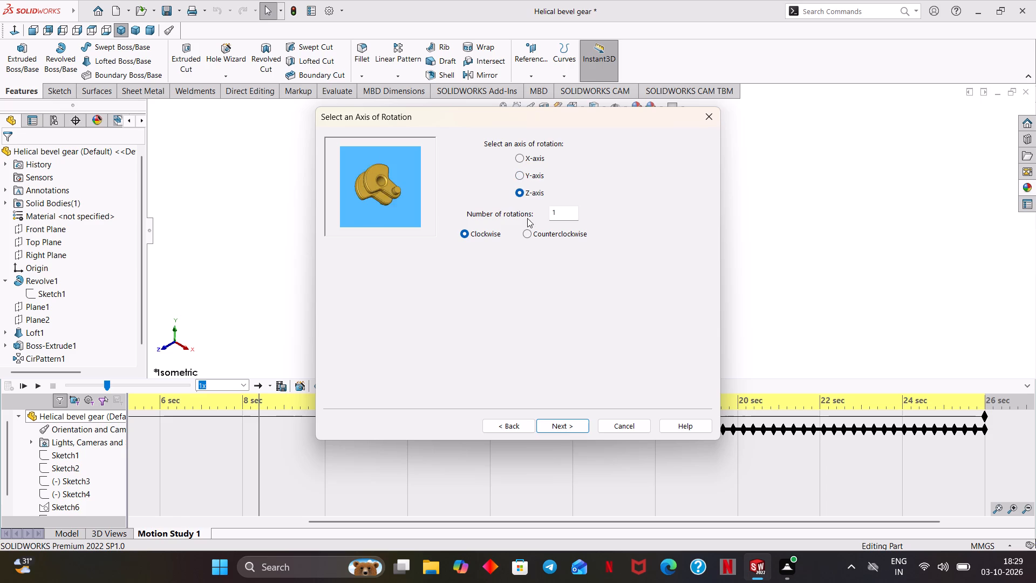
pyautogui.moveTo(555, 211); pyautogui.dragTo(540, 220)
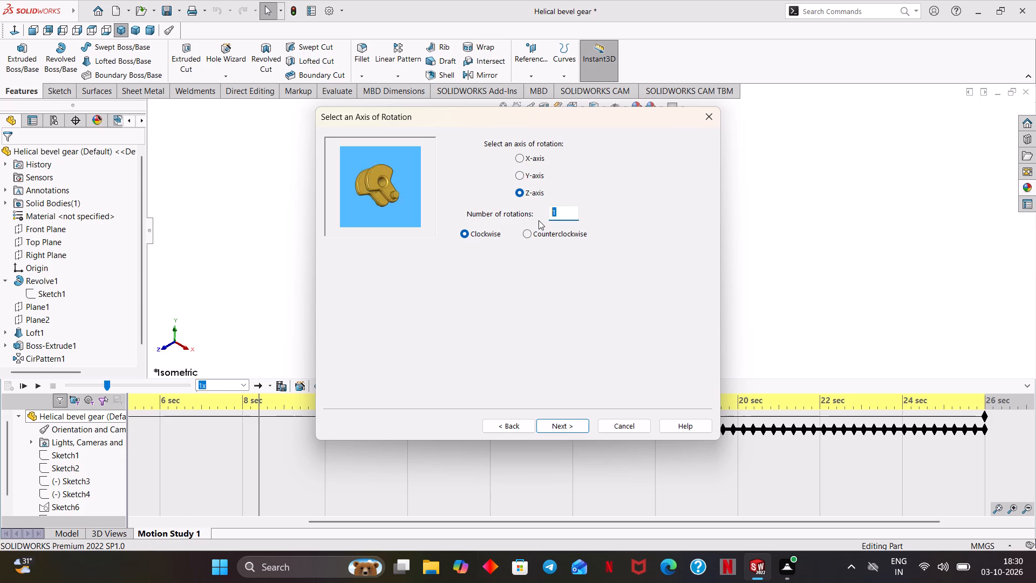
pyautogui.press('5')
pyautogui.press('Return')
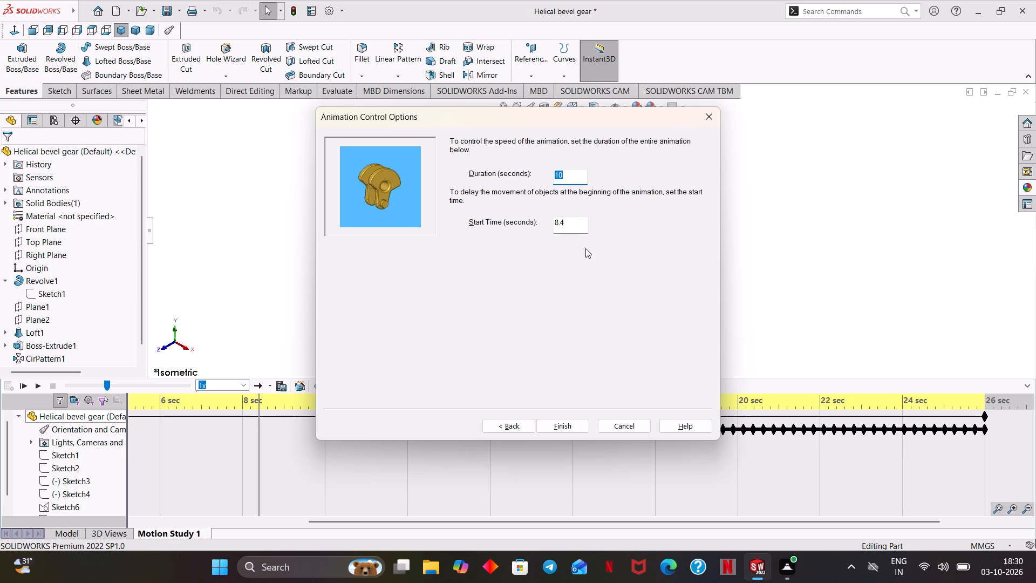
pyautogui.moveTo(569, 226); pyautogui.dragTo(518, 240)
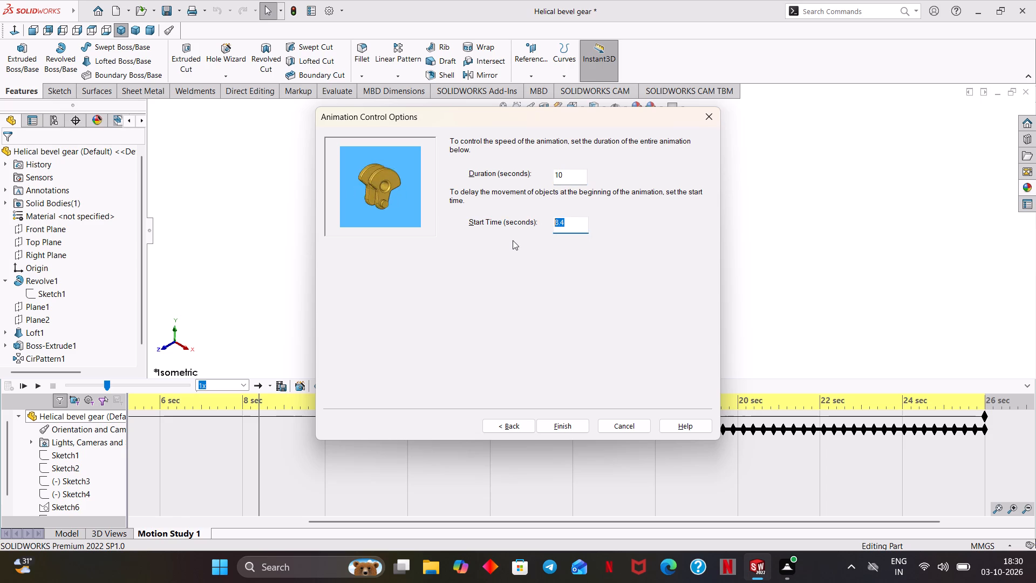
pyautogui.press('1')
pyautogui.press('Return')
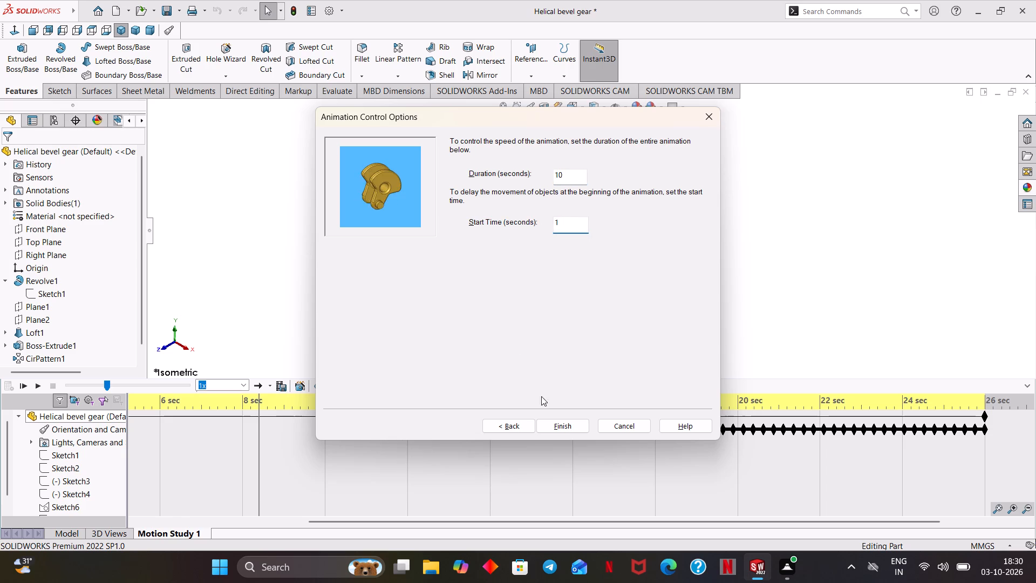
pyautogui.click(555, 428)
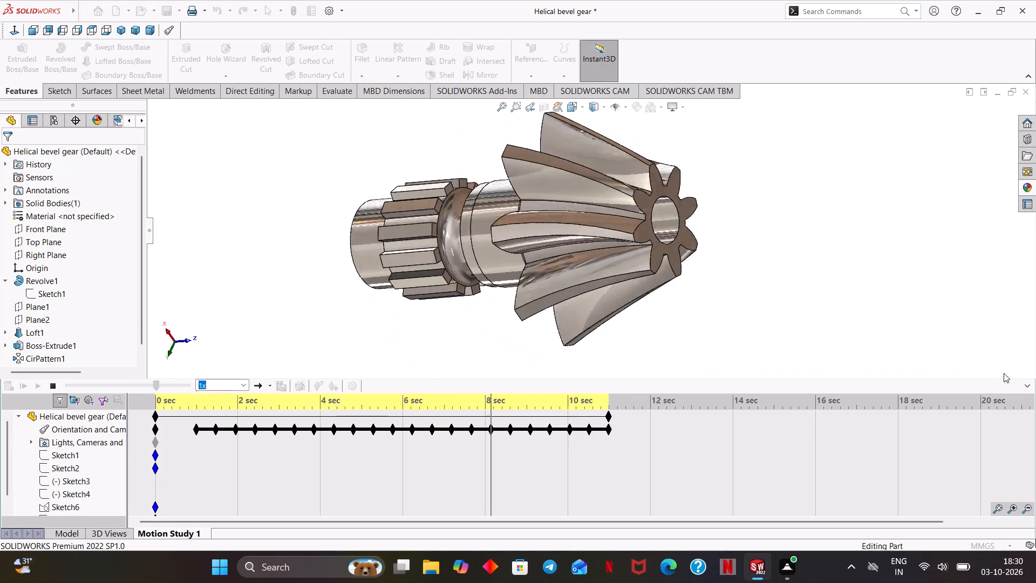
# Play the gear's rotation animation at 2x speed with the motion study timeline collapsed.
pyautogui.click(1031, 385)
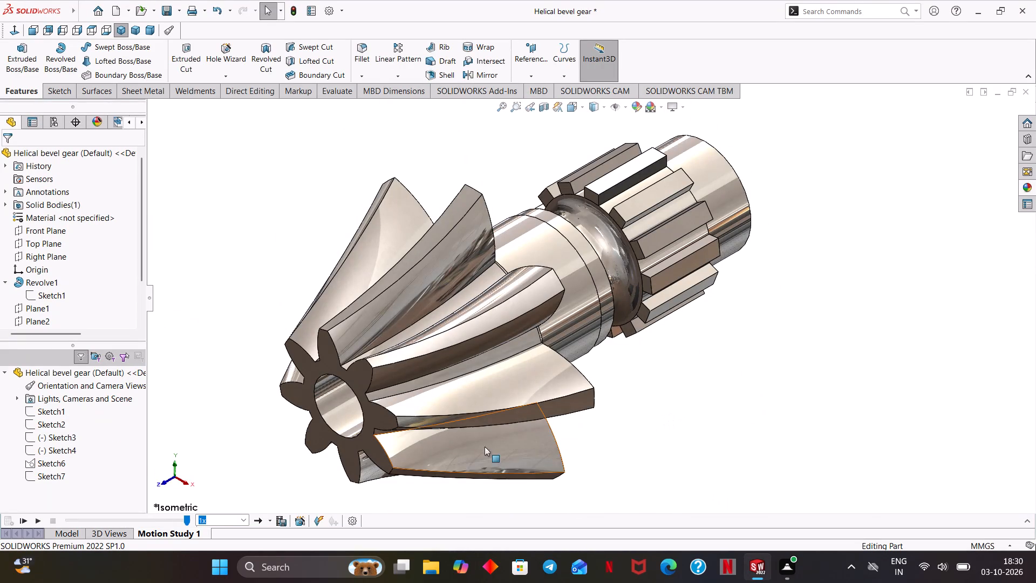
pyautogui.click(220, 522)
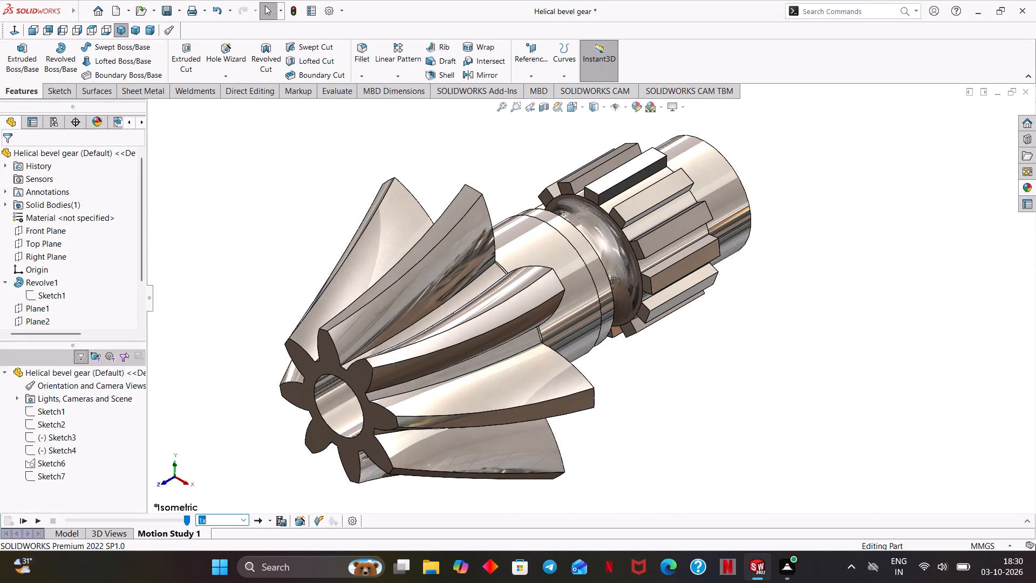
pyautogui.press('2')
pyautogui.press('Return')
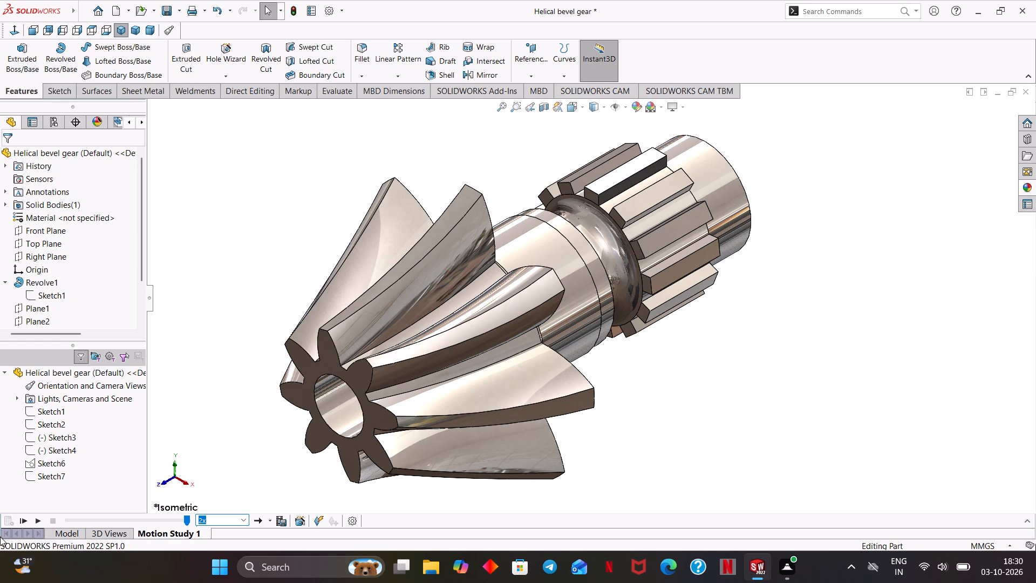
pyautogui.click(33, 525)
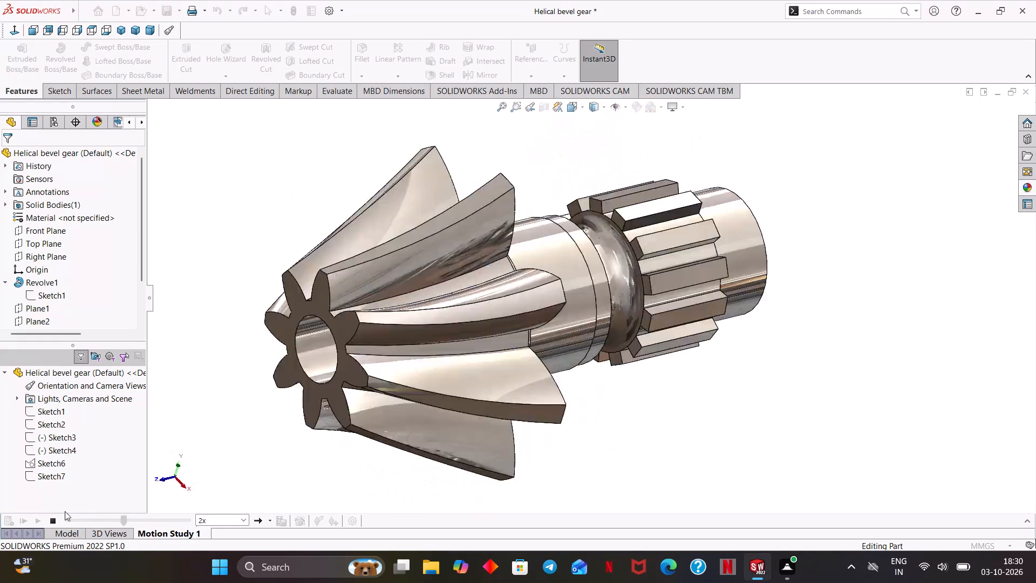
pyautogui.click(278, 462)
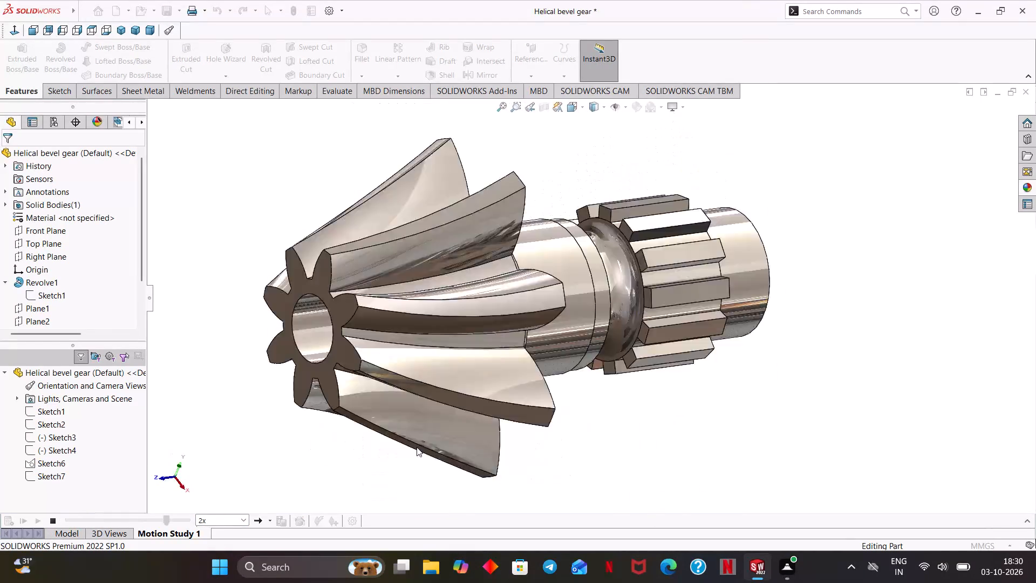
pyautogui.moveTo(417, 447); pyautogui.dragTo(454, 436)
pyautogui.scroll(-1, 460, 435)
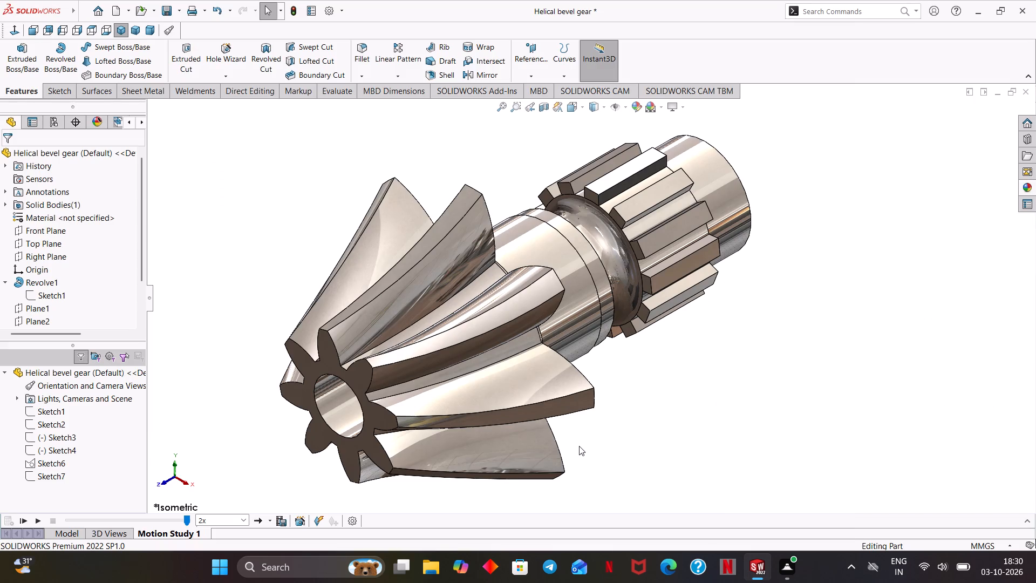
# Examine the whole gear shaft from the toothed bevel end, the sides and the splined bore end.
pyautogui.moveTo(587, 443); pyautogui.dragTo(640, 369, button='middle')
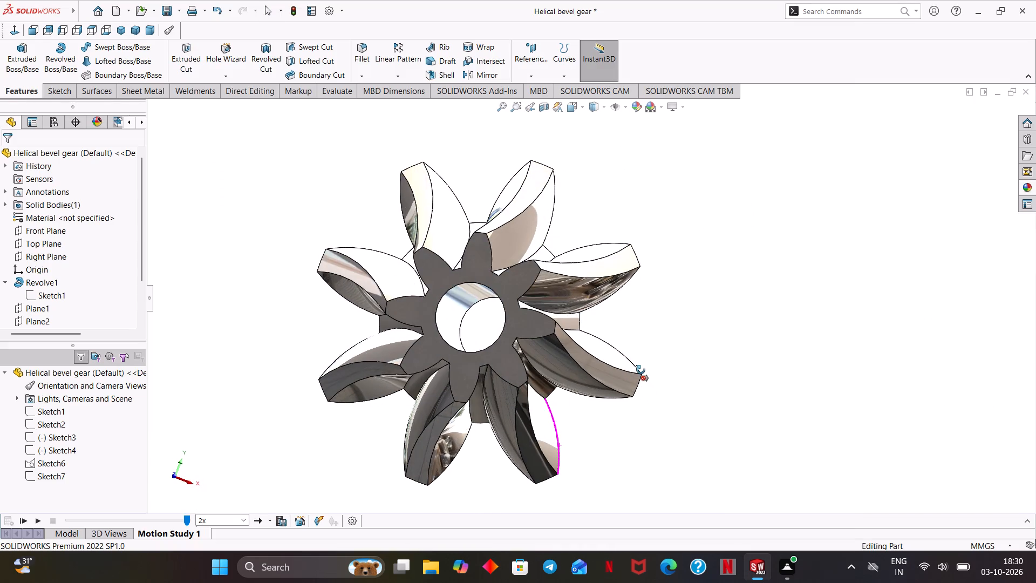
pyautogui.moveTo(640, 369); pyautogui.dragTo(592, 429, button='middle')
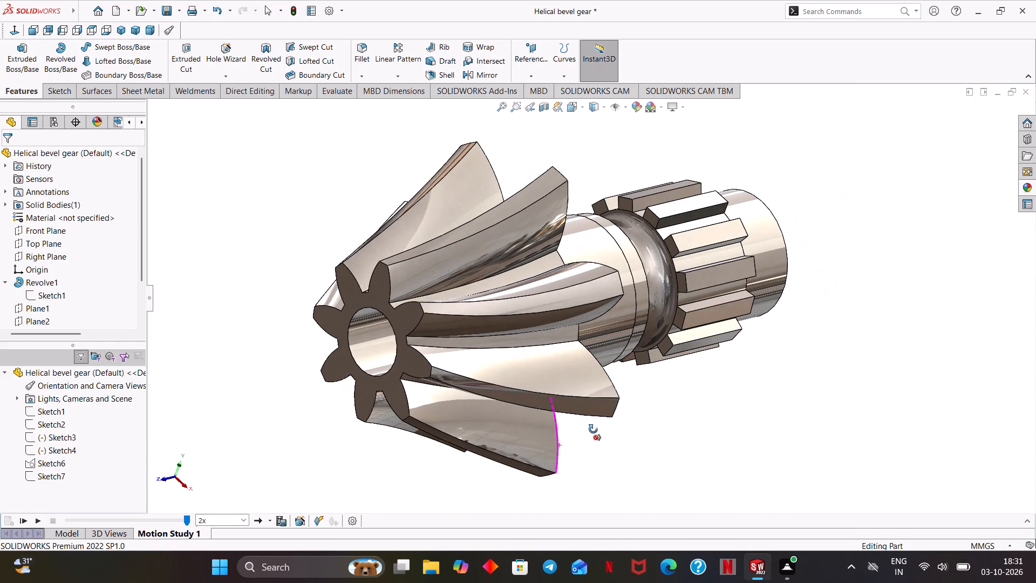
pyautogui.moveTo(592, 429); pyautogui.dragTo(592, 429, button='middle')
pyautogui.keyDown('ctrl'); pyautogui.moveTo(683, 426); pyautogui.dragTo(667, 456, button='middle'); pyautogui.keyUp('ctrl')
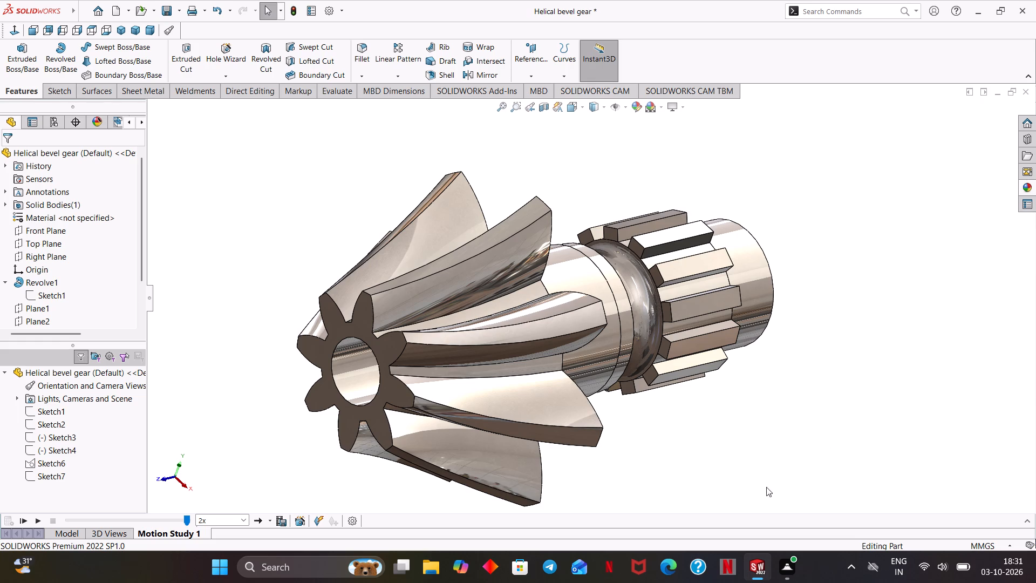
pyautogui.moveTo(690, 465); pyautogui.dragTo(692, 465, button='middle')
pyautogui.moveTo(692, 465); pyautogui.dragTo(702, 472, button='middle')
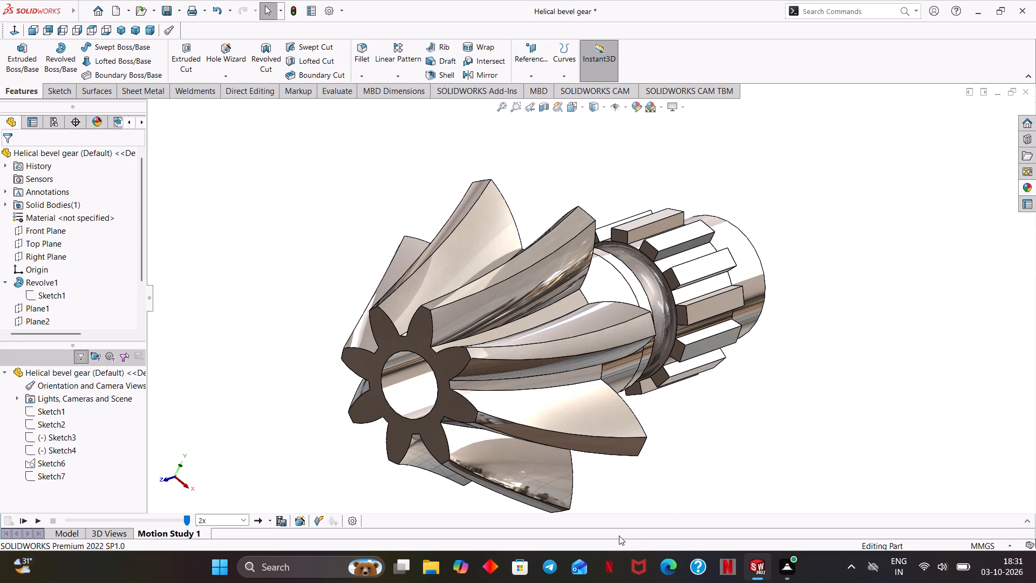
pyautogui.moveTo(767, 485); pyautogui.dragTo(761, 491, button='middle')
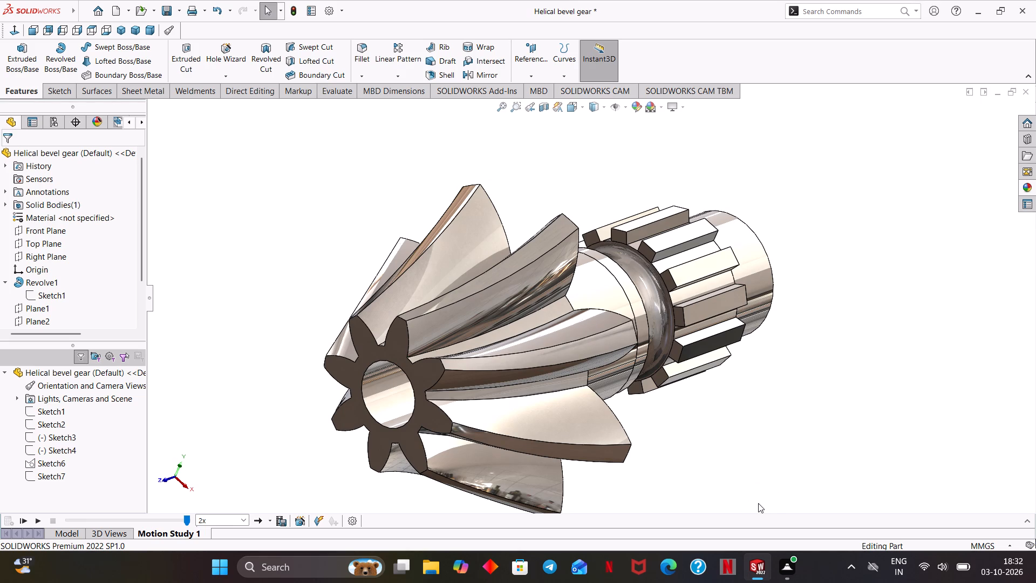
pyautogui.scroll(-1, 783, 492)
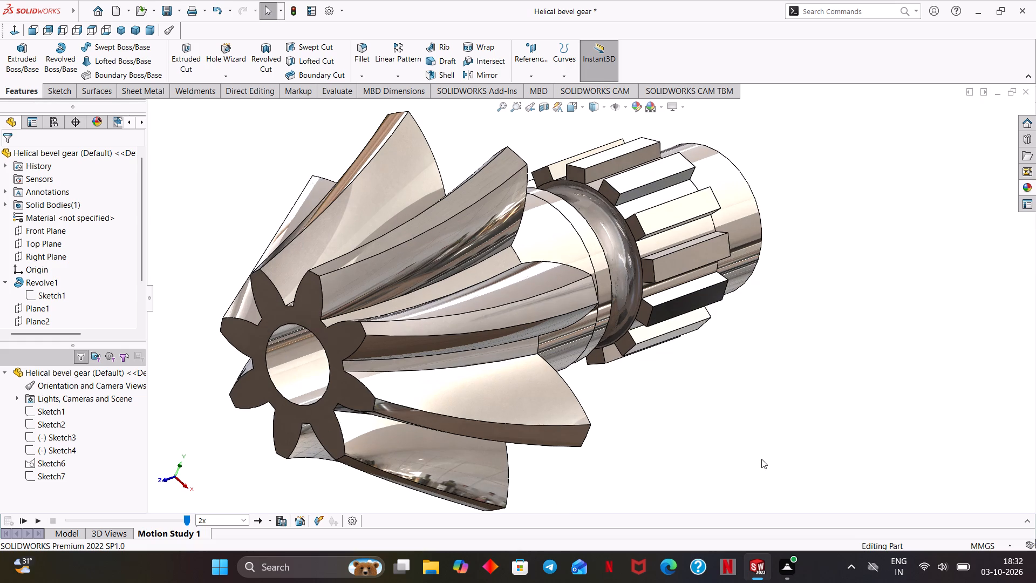
pyautogui.scroll(2, 759, 457)
pyautogui.moveTo(723, 459); pyautogui.dragTo(894, 423, button='middle')
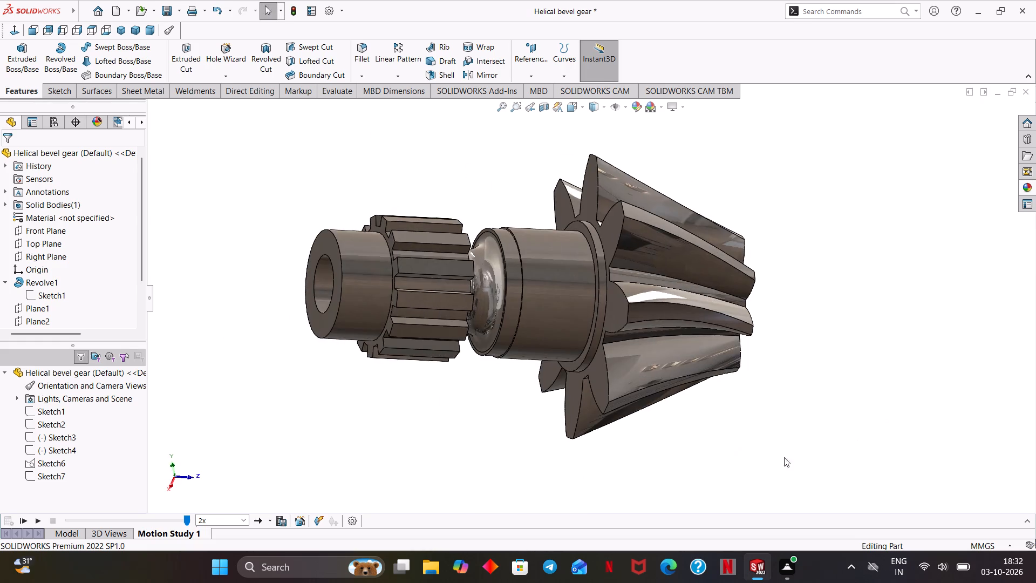
pyautogui.moveTo(772, 460); pyautogui.dragTo(868, 411, button='middle')
pyautogui.moveTo(779, 463); pyautogui.dragTo(821, 453, button='middle')
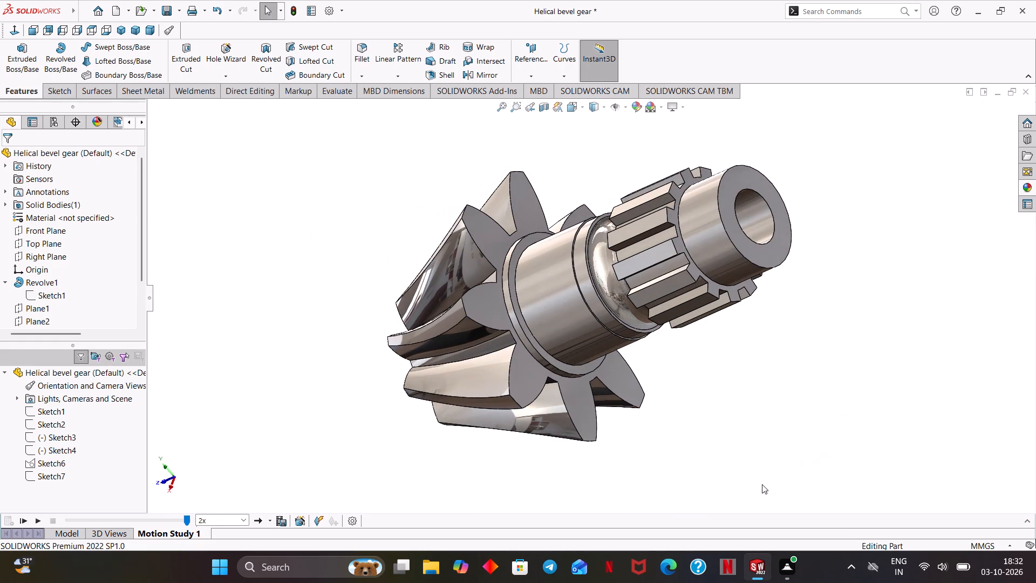
pyautogui.middleClick(715, 496)
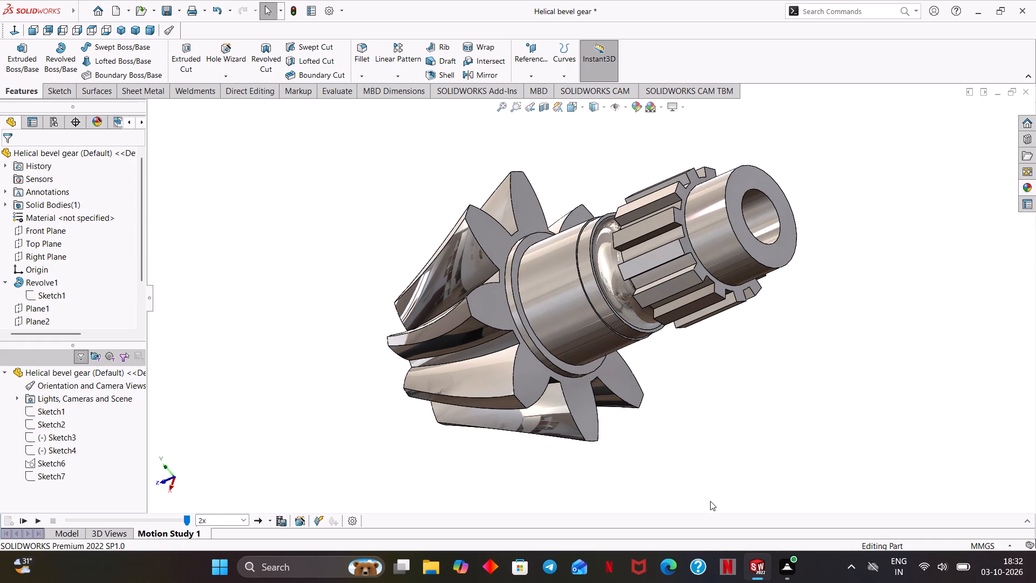
pyautogui.moveTo(699, 506); pyautogui.dragTo(686, 516, button='middle')
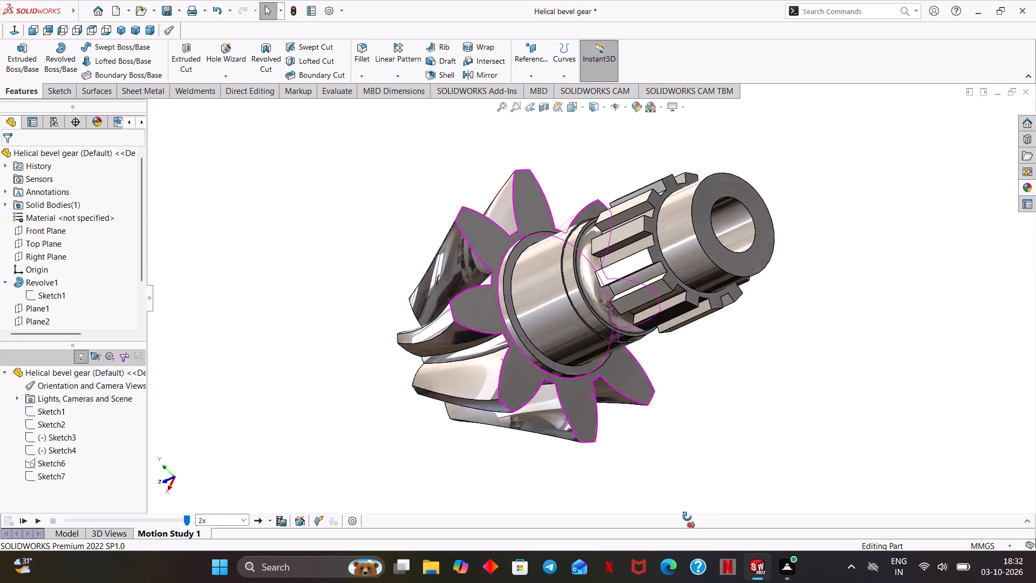
pyautogui.moveTo(686, 516); pyautogui.dragTo(686, 517, button='middle')
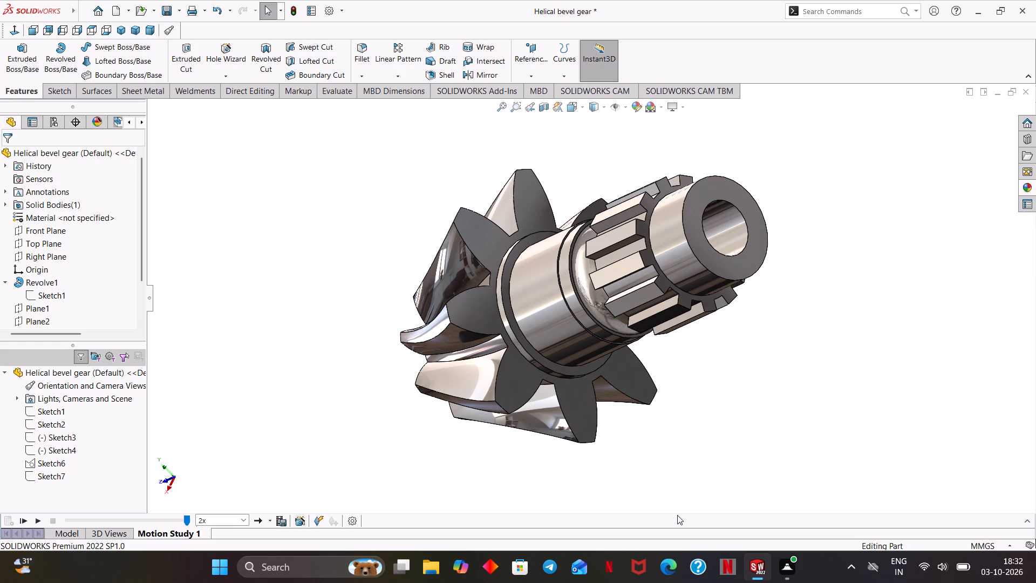
pyautogui.moveTo(676, 515); pyautogui.dragTo(690, 507, button='middle')
pyautogui.moveTo(687, 492); pyautogui.dragTo(790, 426, button='middle')
pyautogui.moveTo(790, 426); pyautogui.dragTo(808, 412, button='middle')
pyautogui.moveTo(656, 474); pyautogui.dragTo(659, 490, button='middle')
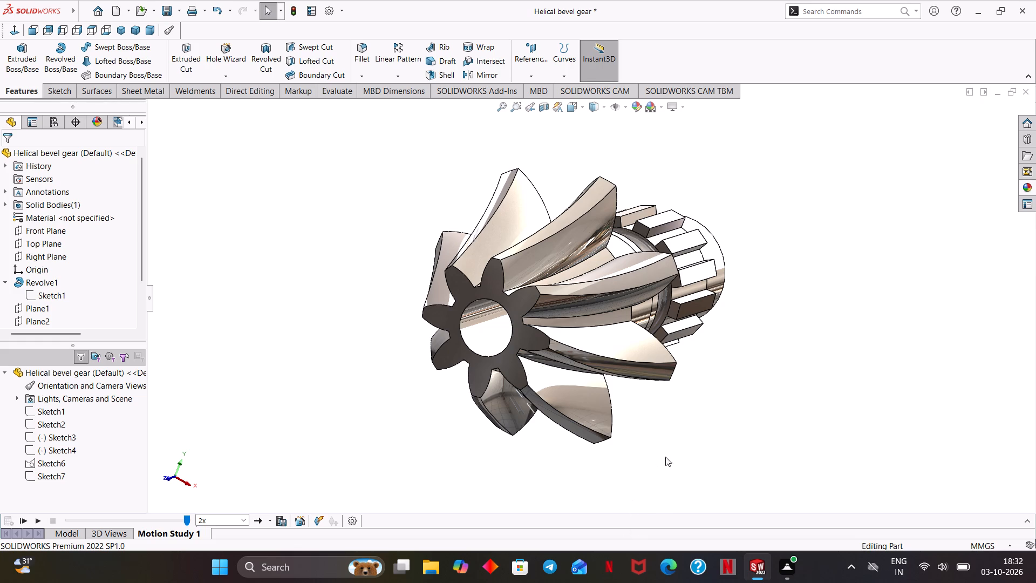
# Examine the helical teeth up close where they meet the shaft collar.
pyautogui.scroll(-4, 681, 438)
pyautogui.moveTo(555, 390); pyautogui.dragTo(477, 395, button='middle')
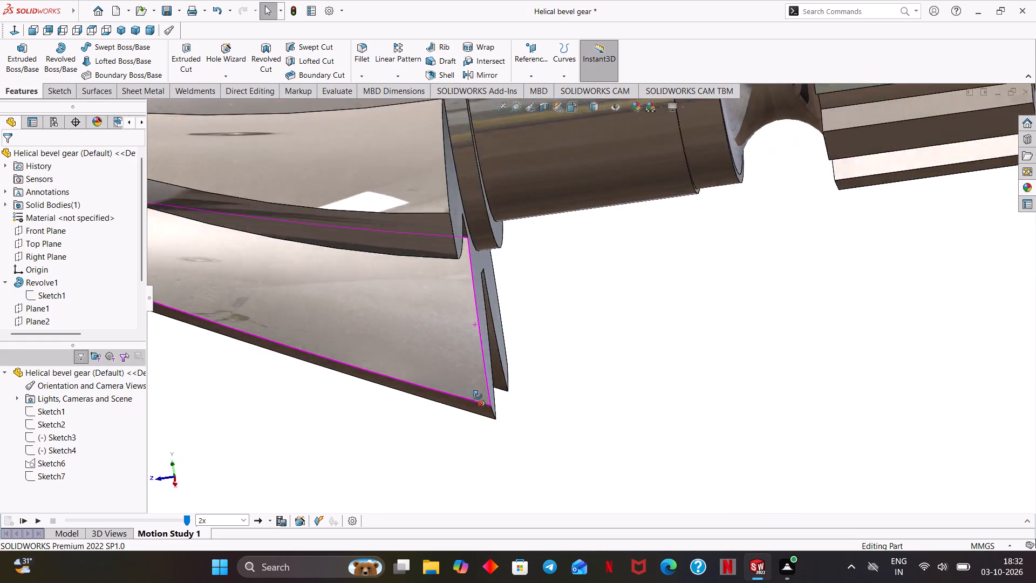
pyautogui.moveTo(477, 395); pyautogui.dragTo(272, 410, button='middle')
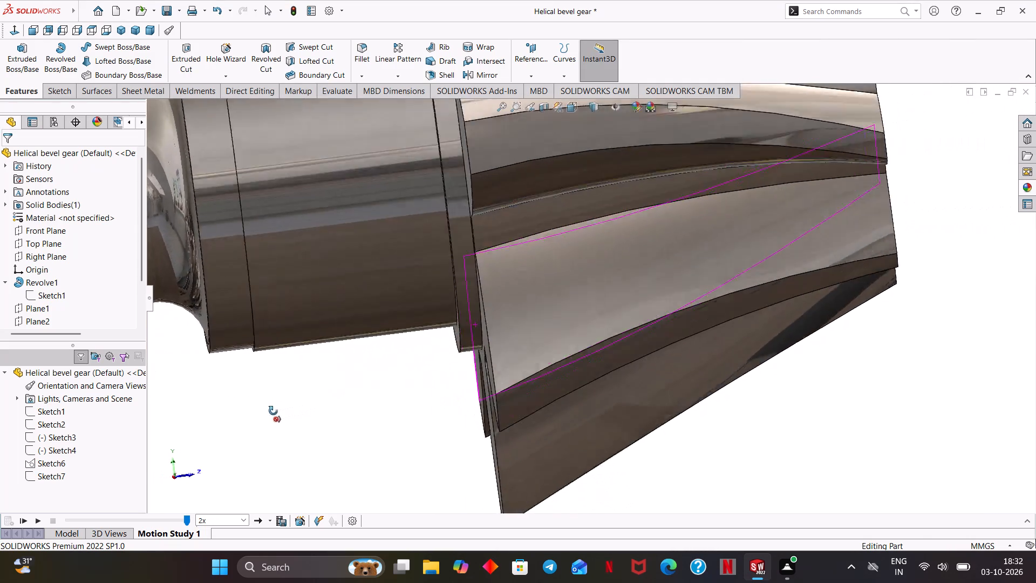
pyautogui.moveTo(272, 410); pyautogui.dragTo(268, 412, button='middle')
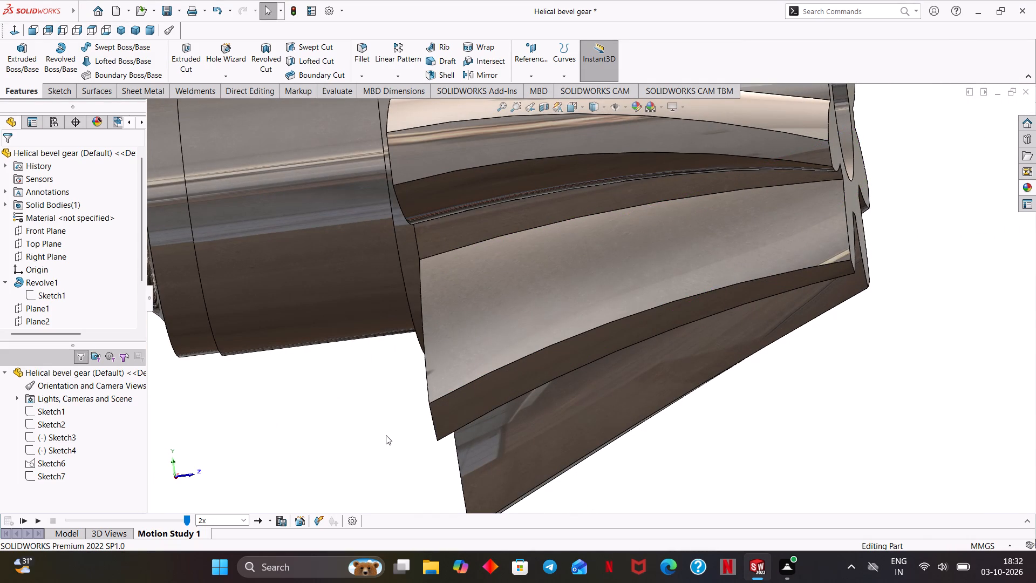
pyautogui.moveTo(428, 426); pyautogui.dragTo(432, 426, button='middle')
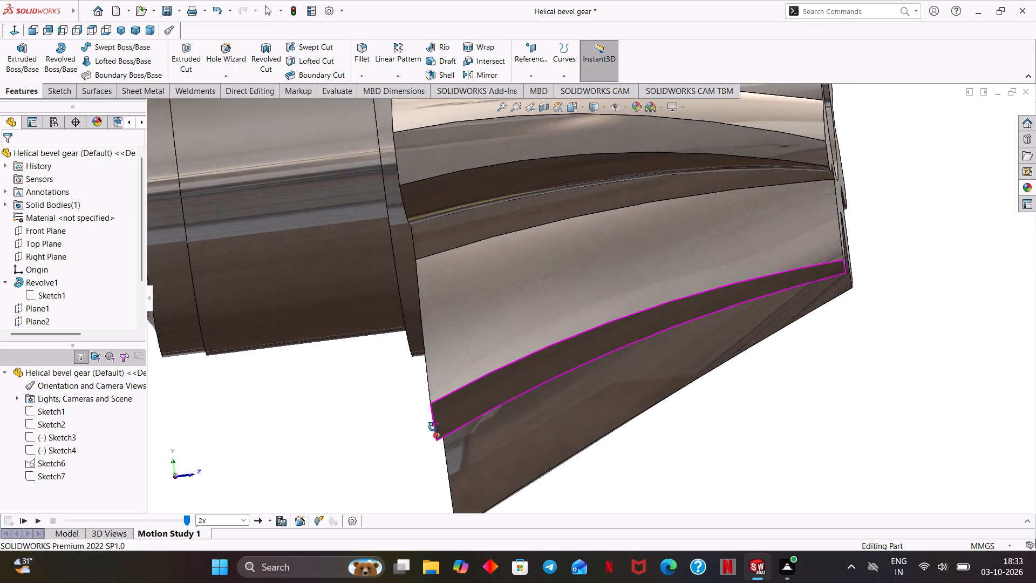
pyautogui.moveTo(432, 426); pyautogui.dragTo(442, 423, button='middle')
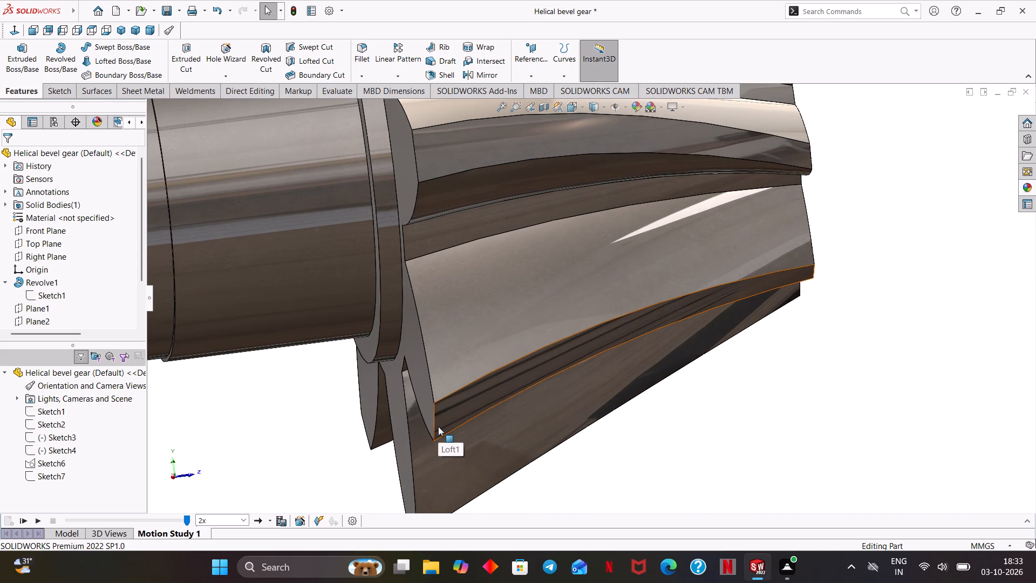
# Examine the helical tooth flanks up close from the small bevel end, finishing with an isometric view of the gear shaft.
pyautogui.moveTo(591, 429); pyautogui.dragTo(467, 457, button='middle')
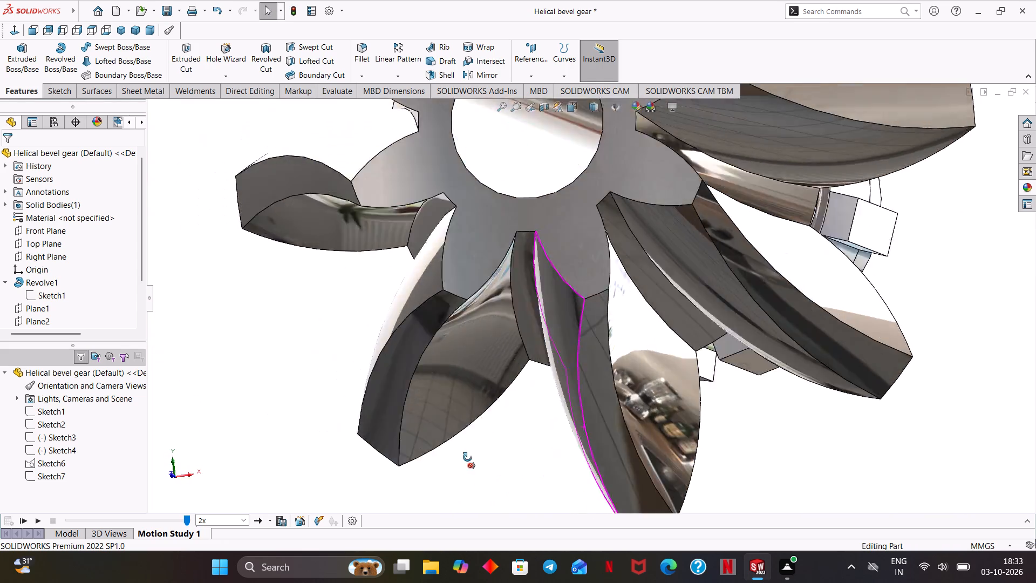
pyautogui.moveTo(467, 457); pyautogui.dragTo(424, 479, button='middle')
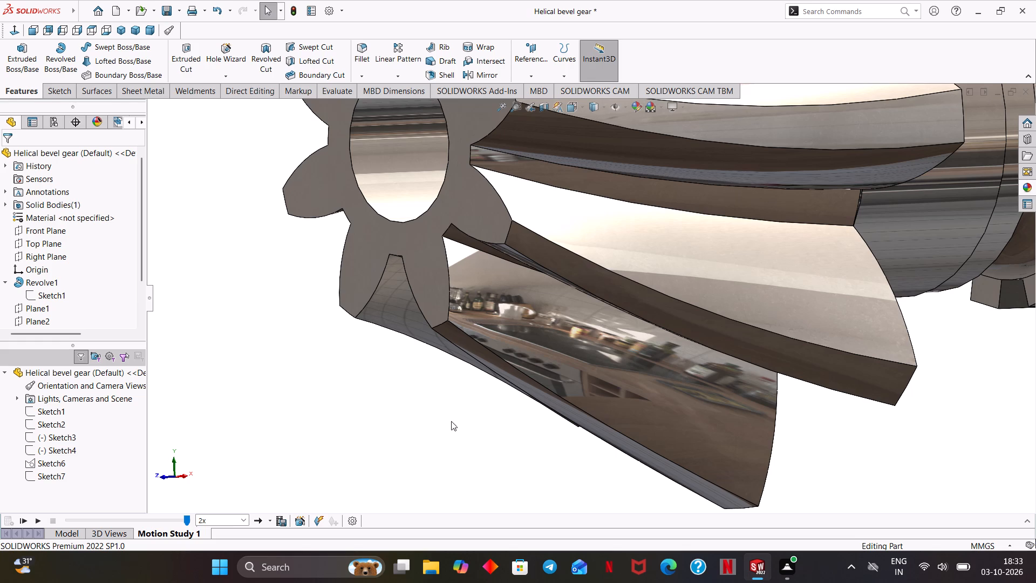
pyautogui.scroll(-1, 466, 412)
pyautogui.moveTo(618, 345); pyautogui.dragTo(602, 355, button='middle')
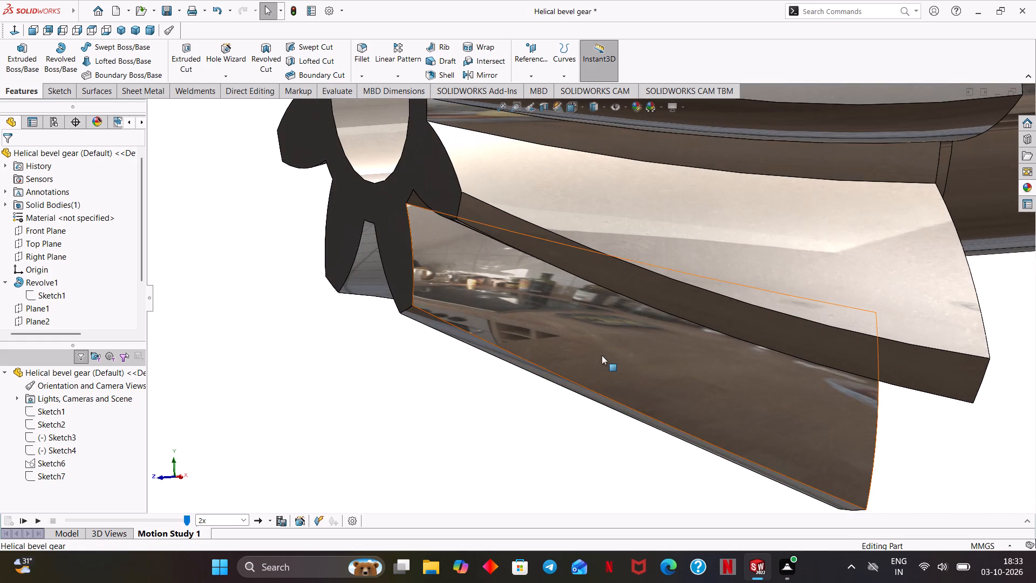
pyautogui.press('f')
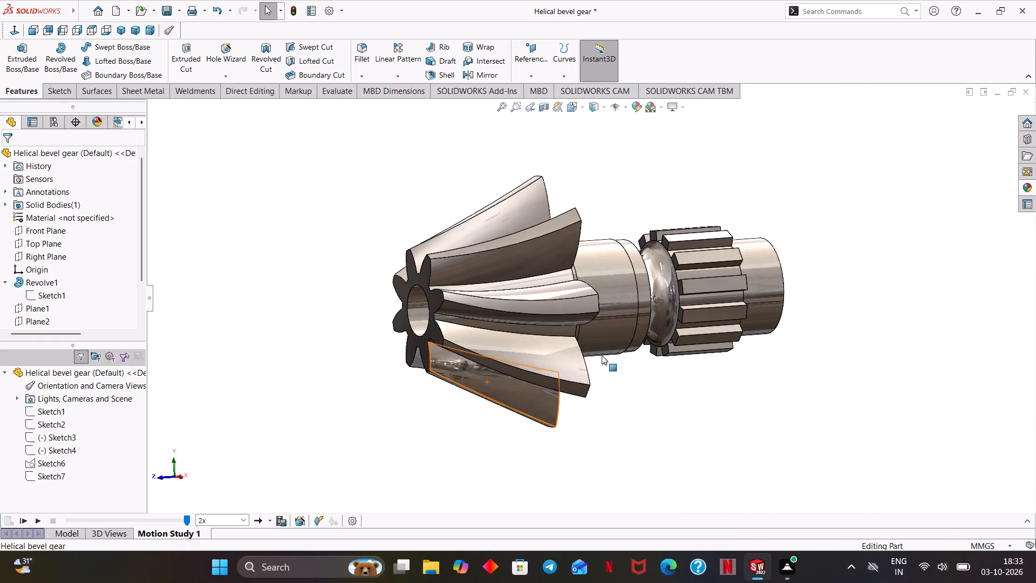
pyautogui.hotkey('ctrl', '7')
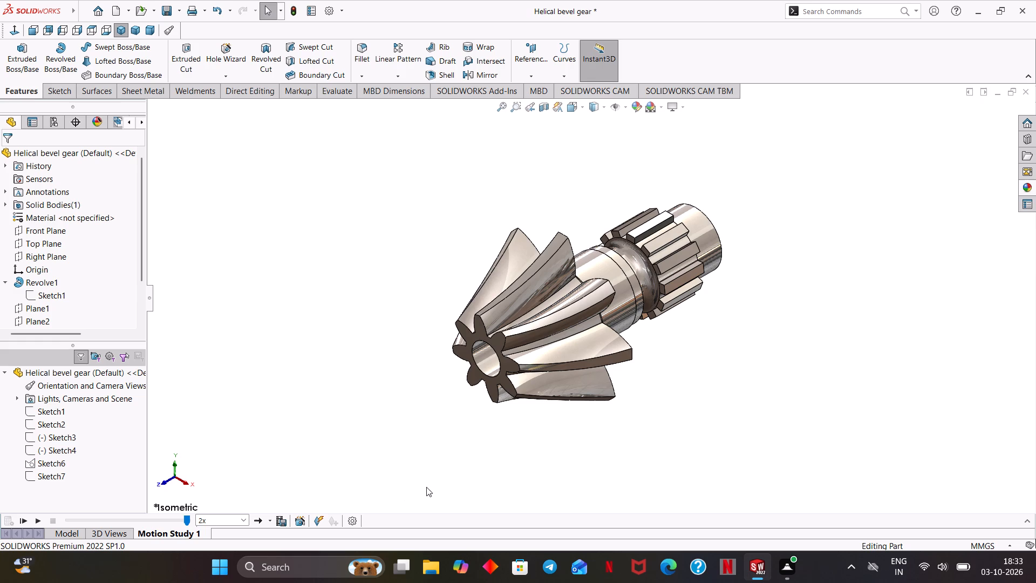
pyautogui.scroll(-2, 482, 458)
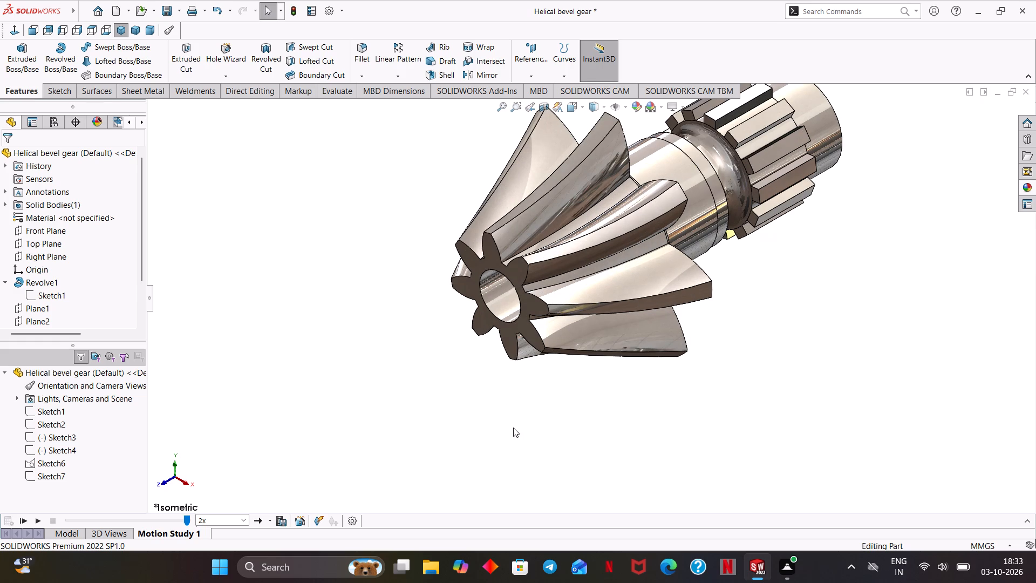